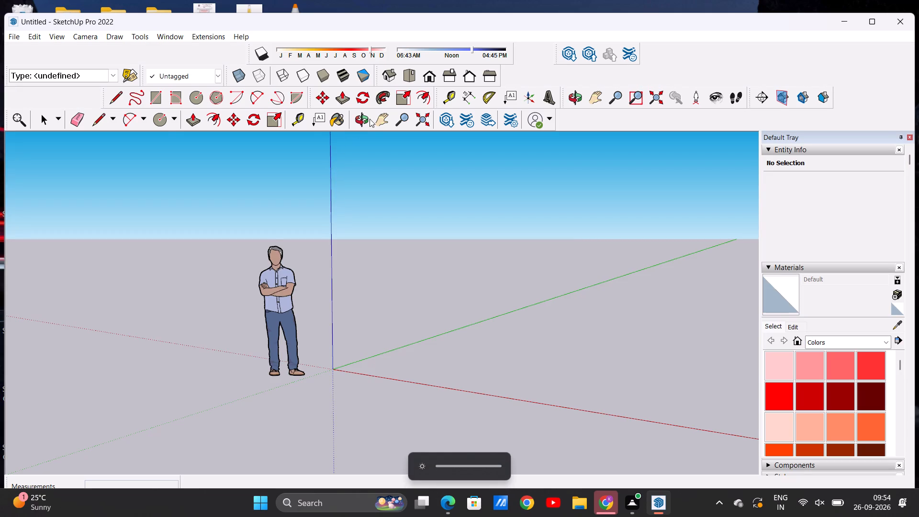
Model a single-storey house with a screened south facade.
Move the selected rectangle by its far corner about 17' 4" diagonally away from the origin, then clear the selection.
scroll(524, 218, "up", 3)
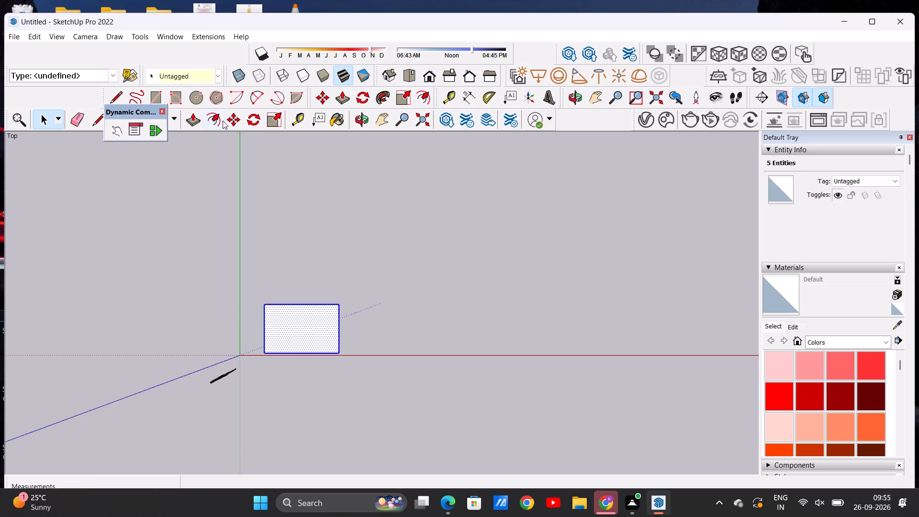
left_click(232, 121)
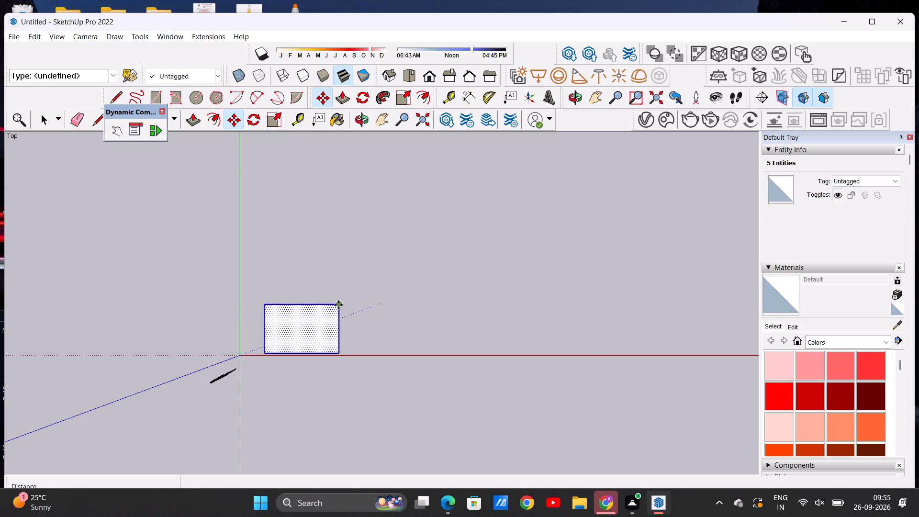
left_click(338, 305)
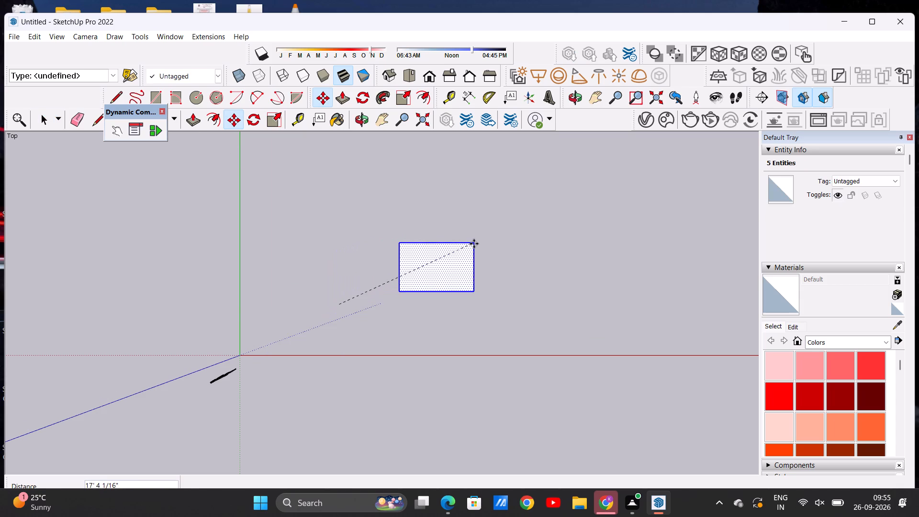
left_click(474, 244)
key("space")
left_click(548, 290)
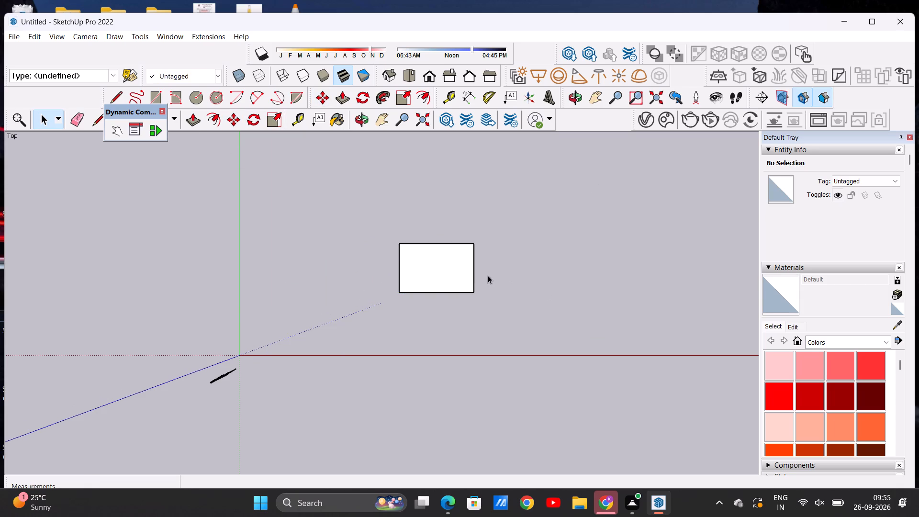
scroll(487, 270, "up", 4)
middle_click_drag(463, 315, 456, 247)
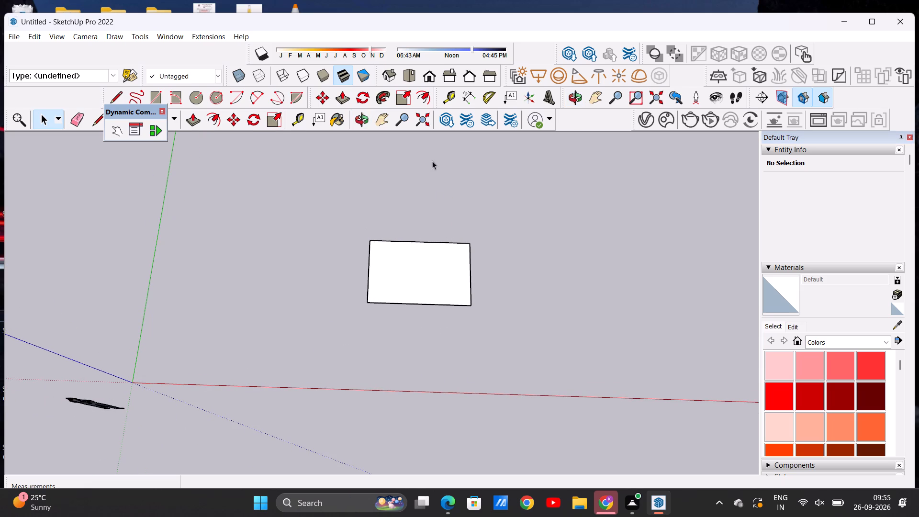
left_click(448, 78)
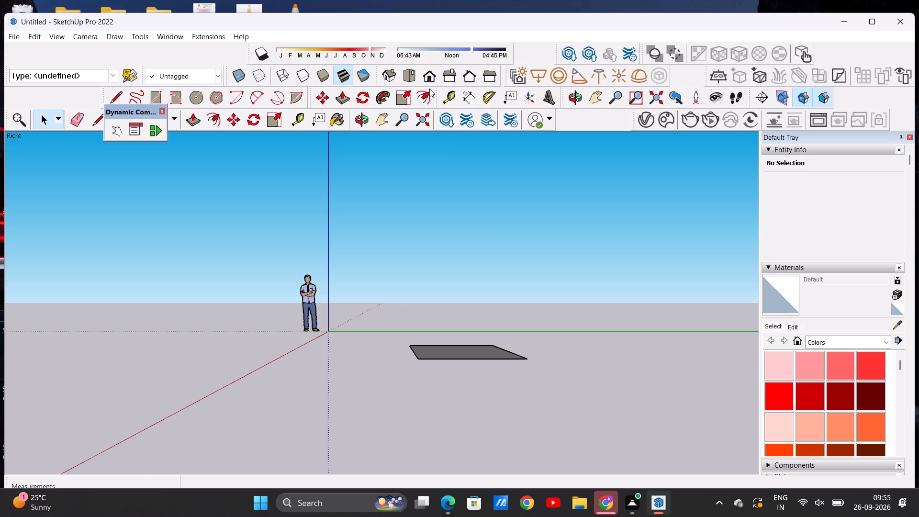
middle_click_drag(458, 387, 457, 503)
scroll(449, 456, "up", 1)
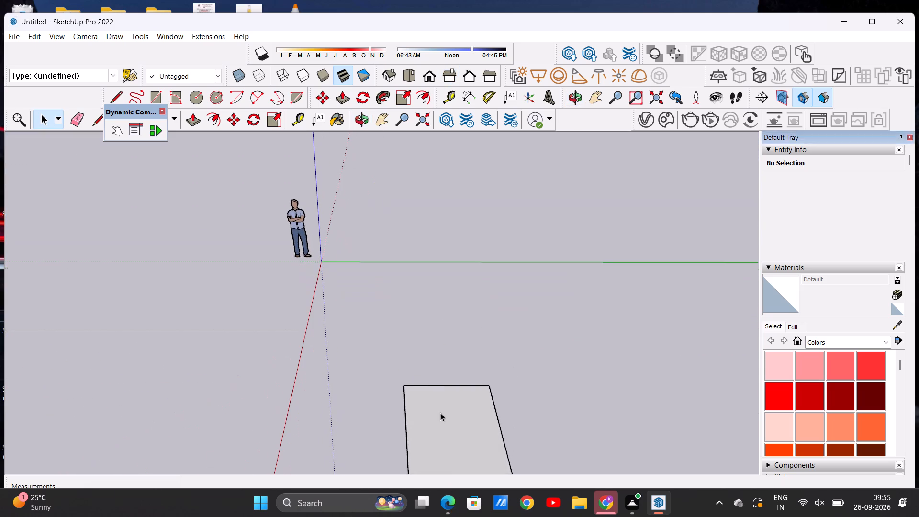
In top view, draw a rectangle 8' 8 3/4" by about 3' 5 7/8" adjoining the existing rectangle's upper edge at equal width.
left_click(412, 74)
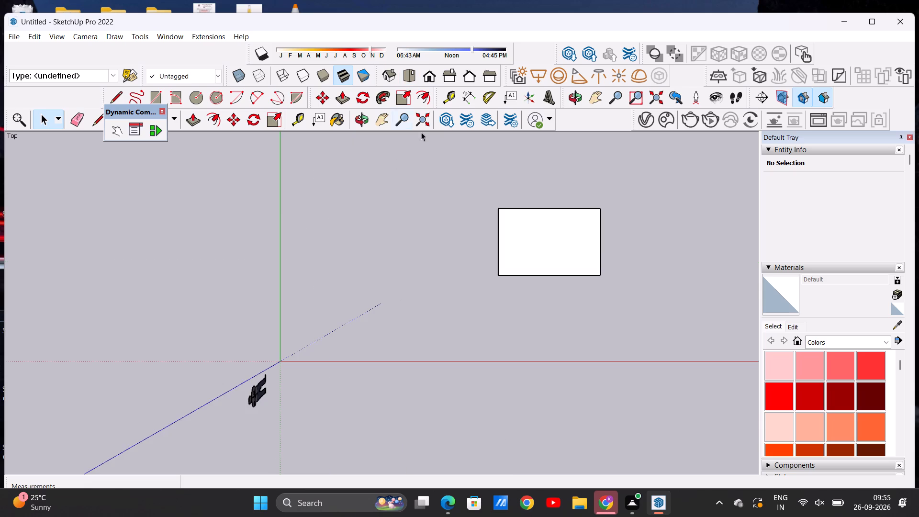
scroll(651, 233, "up", 14)
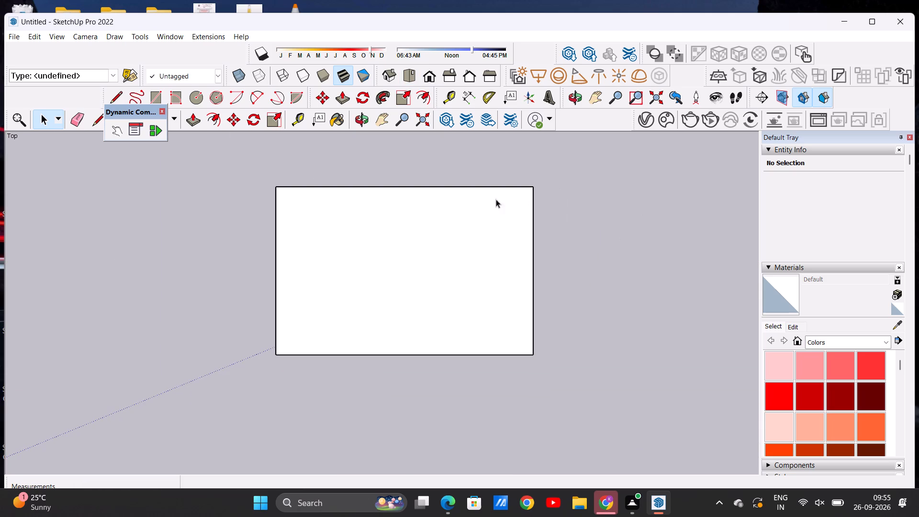
scroll(351, 214, "down", 18)
scroll(360, 218, "up", 8)
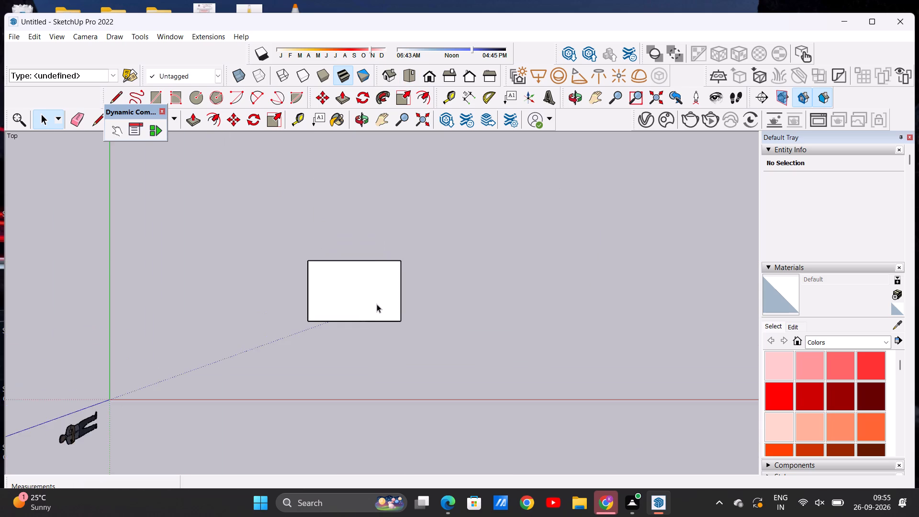
scroll(377, 310, "up", 5)
scroll(347, 305, "down", 2)
scroll(355, 253, "up", 3)
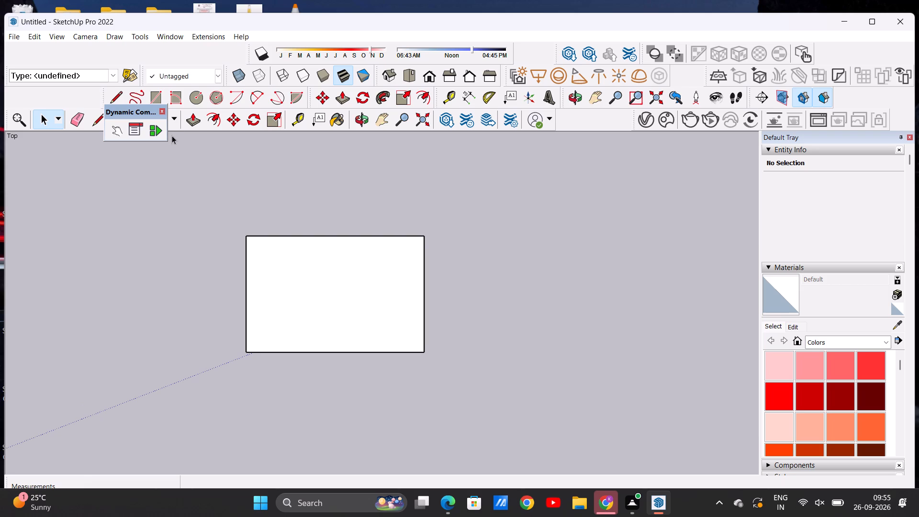
left_click(151, 100)
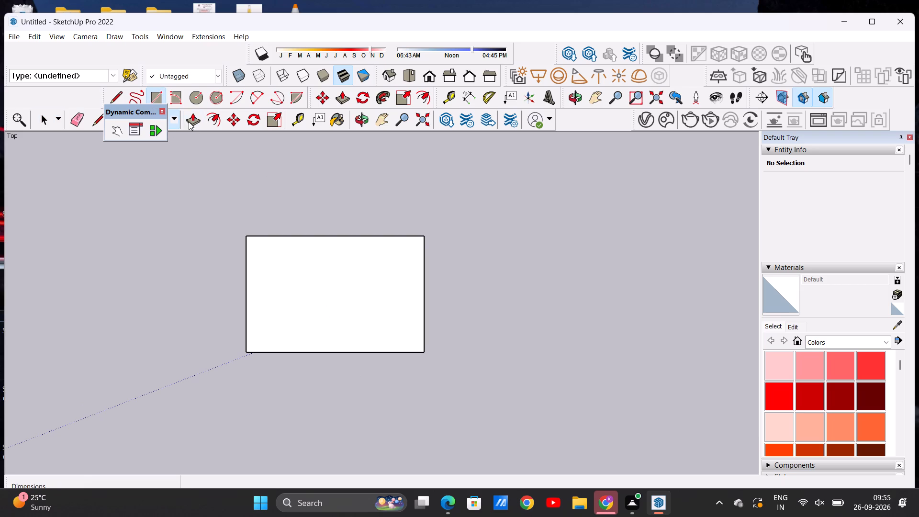
left_click(247, 236)
left_click(425, 238)
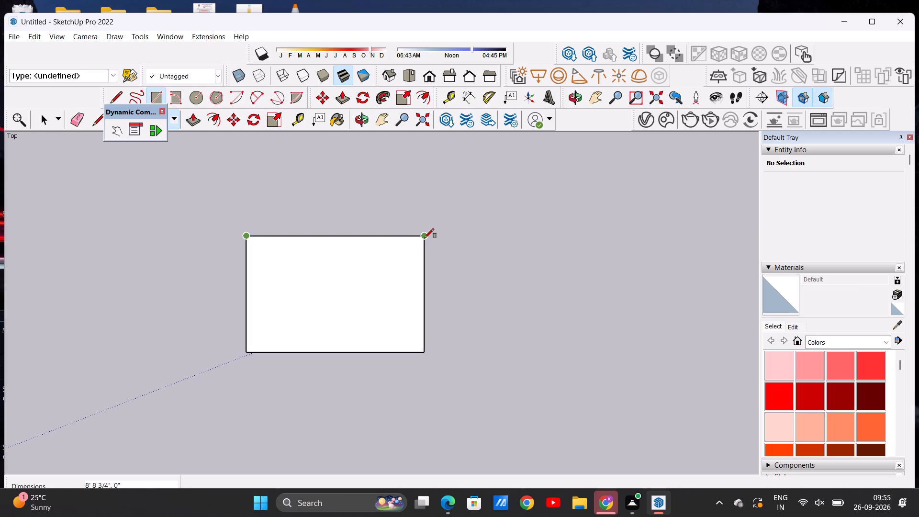
left_click(431, 165)
key("space")
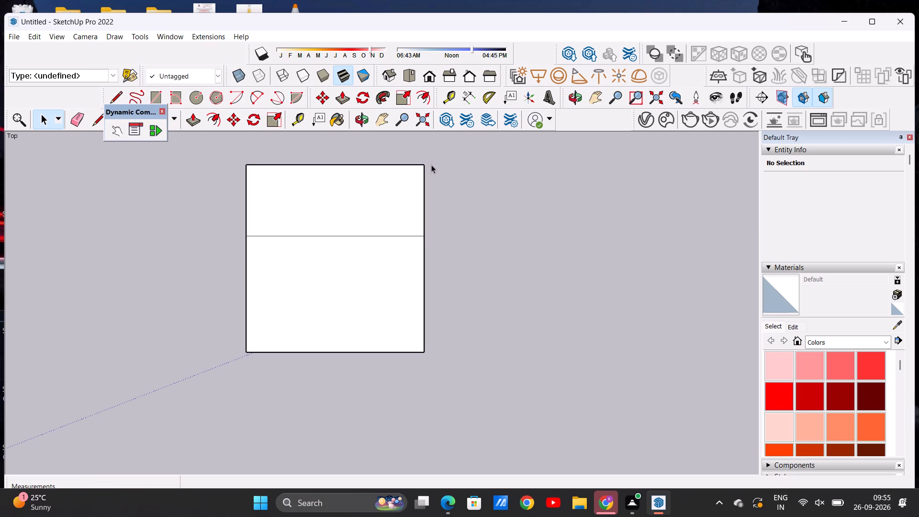
Erase the shared edge between the two rectangles to merge them into one face.
left_click(80, 116)
left_click_drag(314, 225, 318, 249)
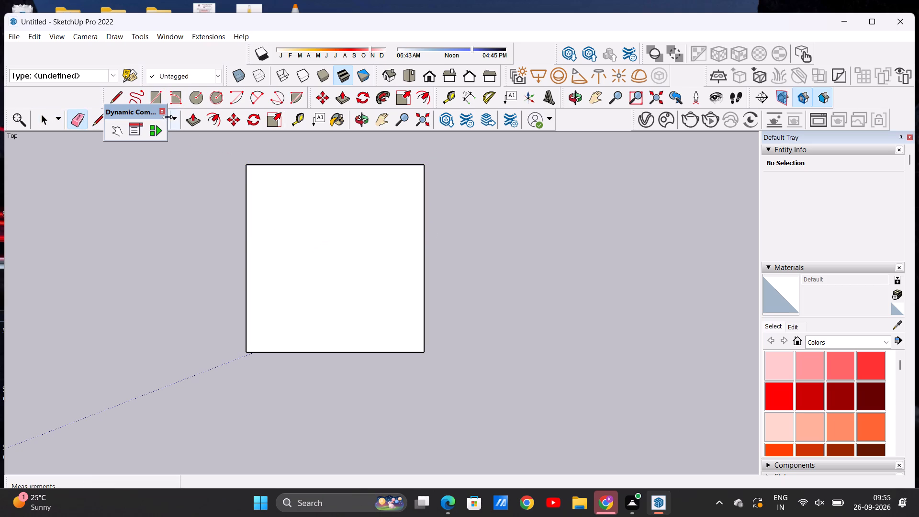
Offset the merged face's outline inward by about 4 11/16" to form a border.
left_click(118, 91)
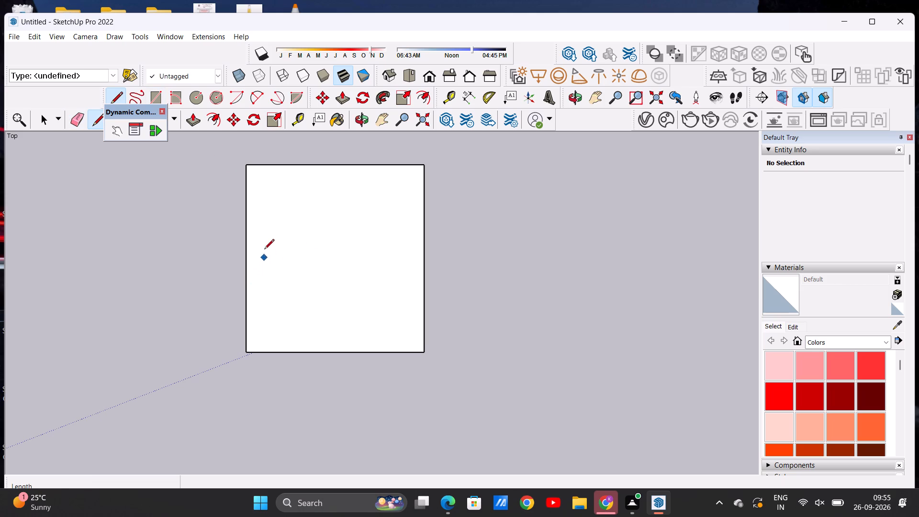
left_click(214, 124)
left_click(372, 196)
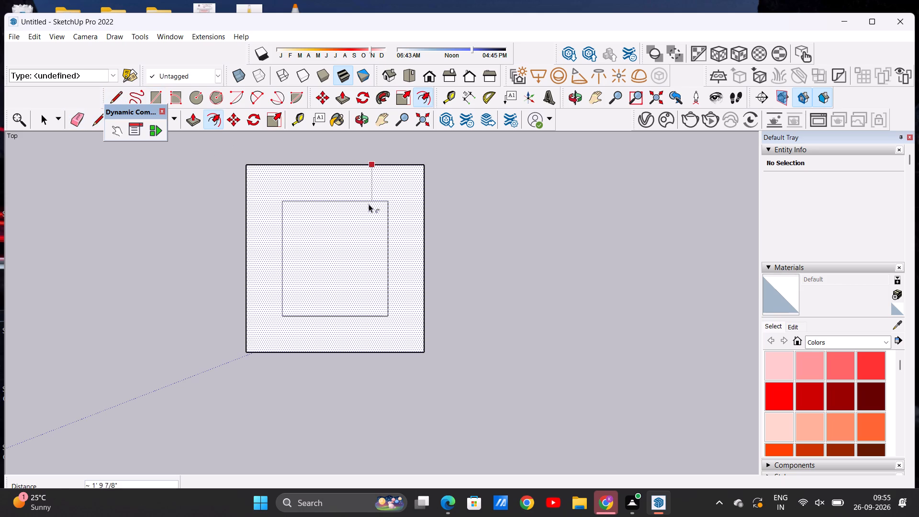
left_click(361, 173)
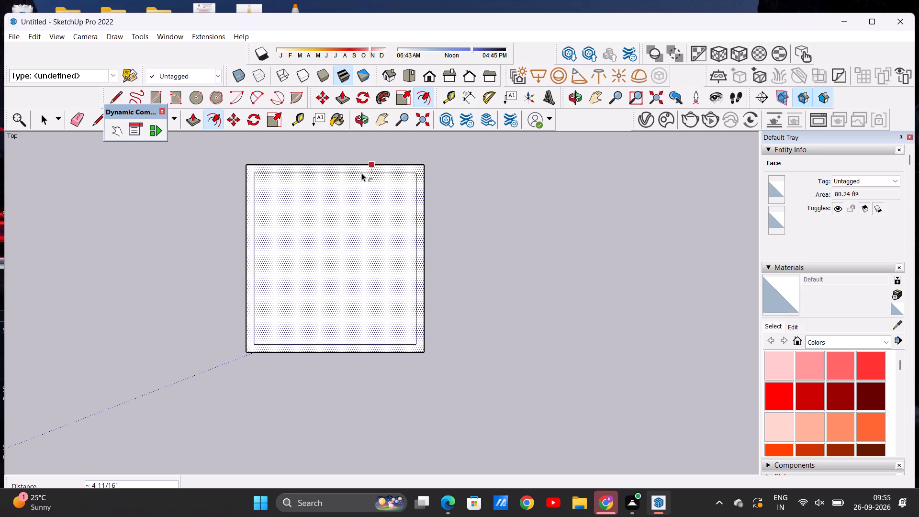
key("space")
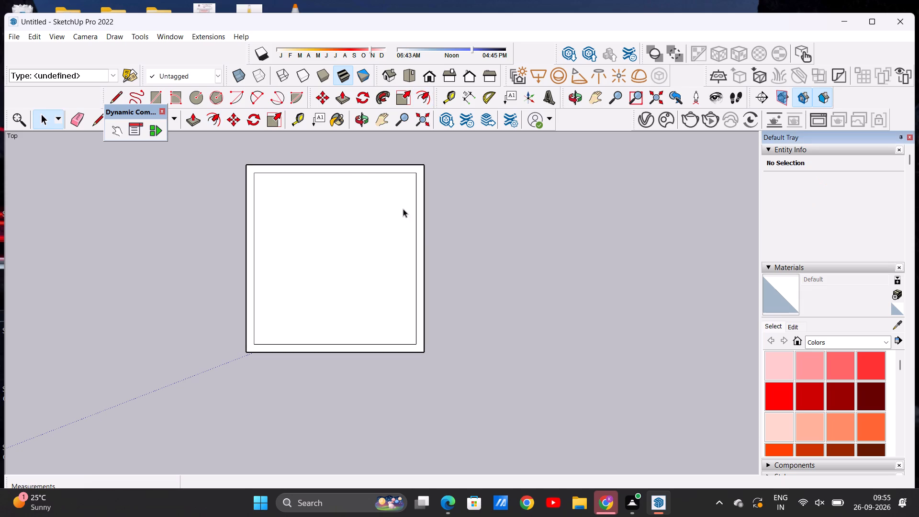
left_click(510, 253)
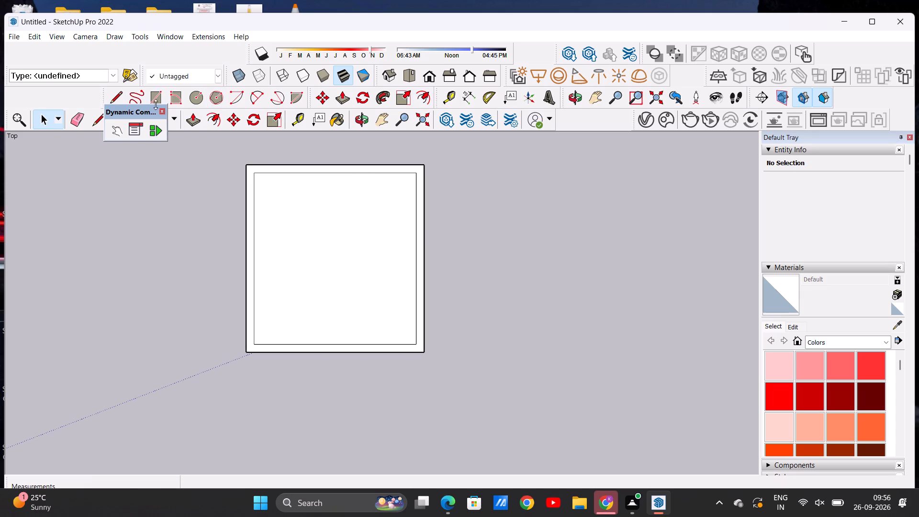
Draw two closely spaced parallel lines, each 8' 8 3/4" long, across the face's full width to form a crossbar.
left_click(113, 95)
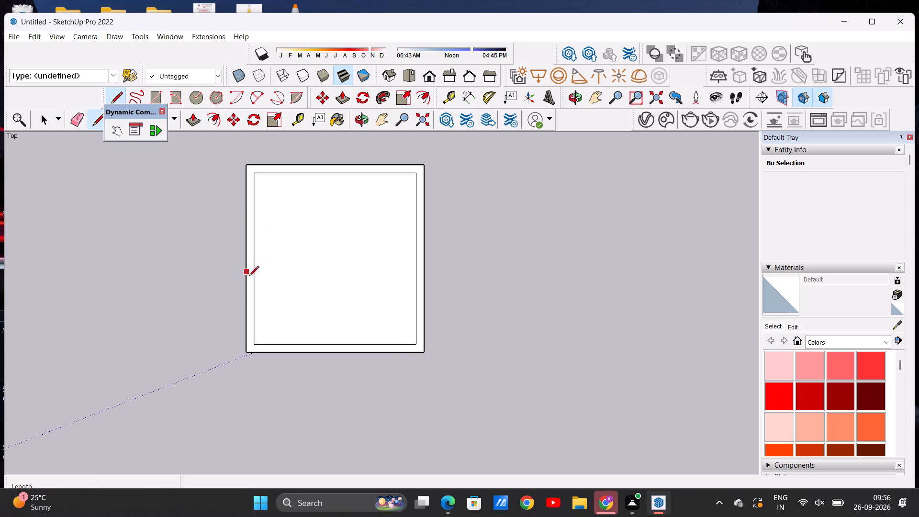
scroll(250, 298, "up", 6)
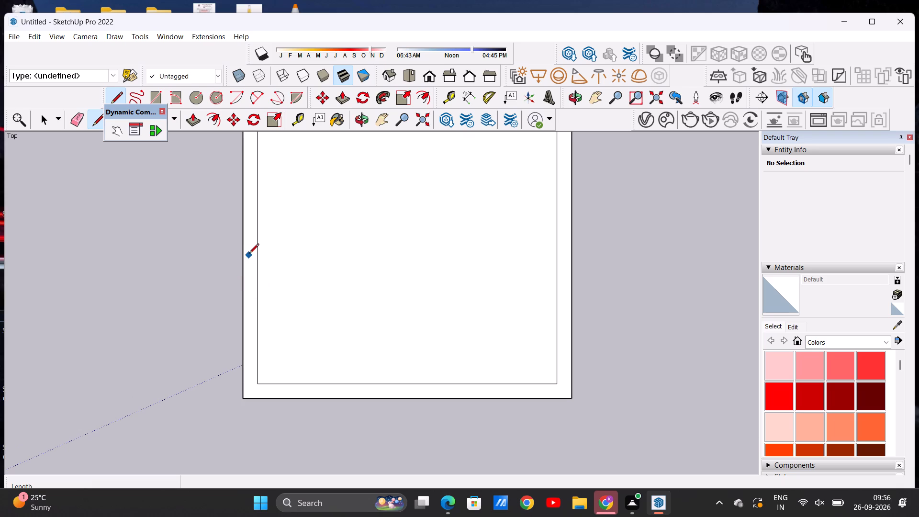
left_click(241, 256)
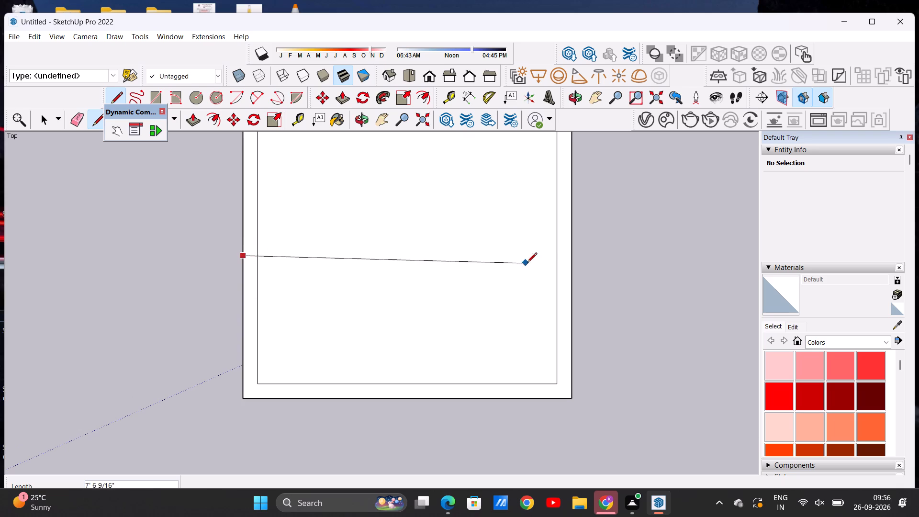
left_click(573, 252)
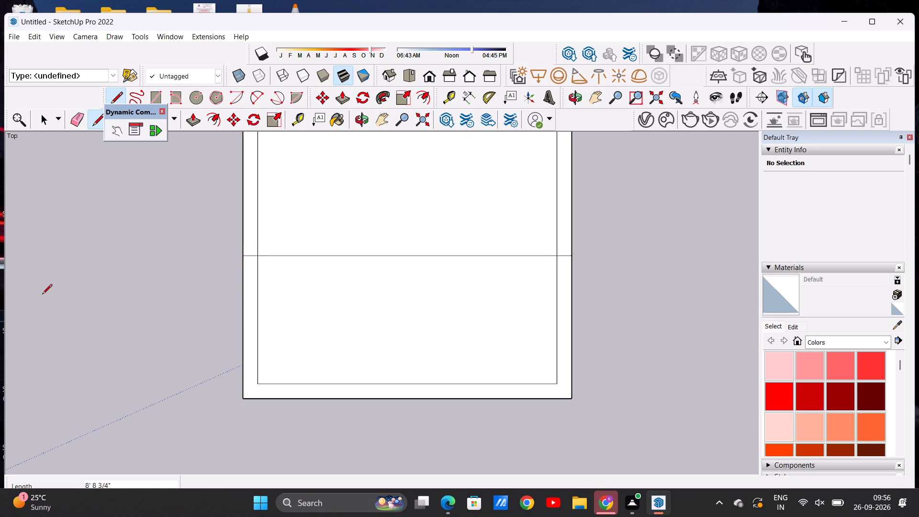
left_click(245, 273)
left_click(572, 273)
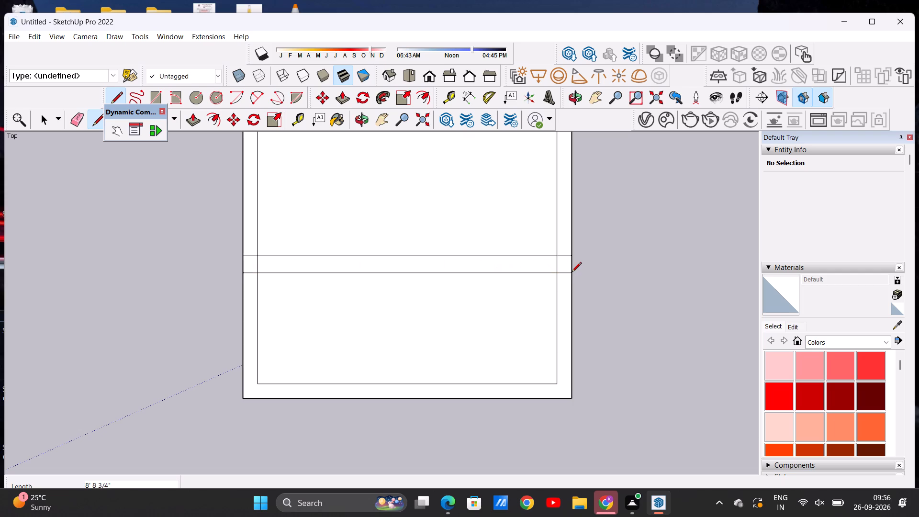
key("space")
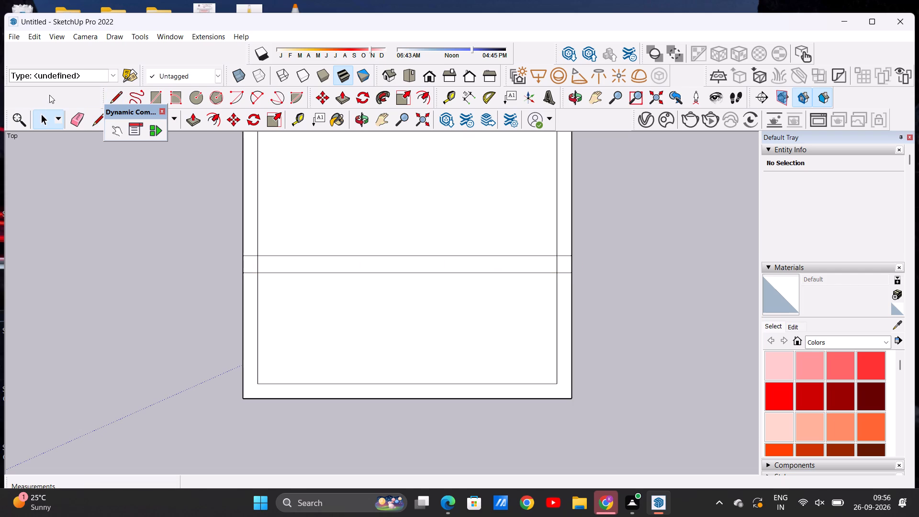
Erase the inner outline segments between the crossbar lines and the upper line's ends within the border on both sides.
left_click(76, 115)
scroll(352, 319, "up", 4)
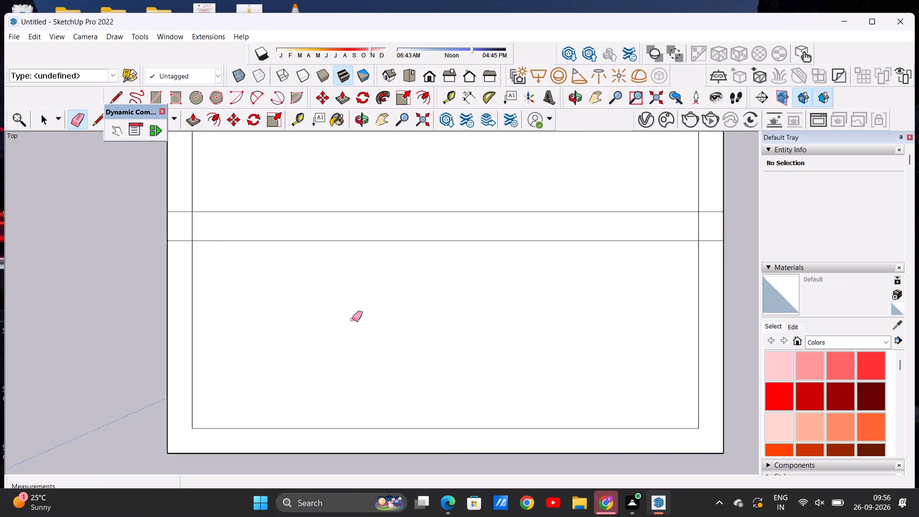
scroll(352, 319, "up", 2)
scroll(347, 313, "down", 6)
scroll(254, 261, "up", 6)
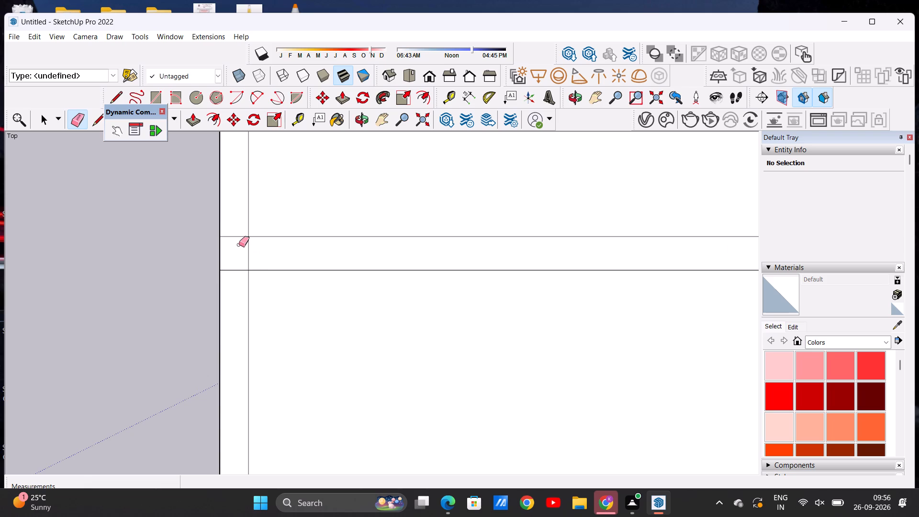
left_click_drag(231, 229, 260, 253)
scroll(260, 253, "down", 11)
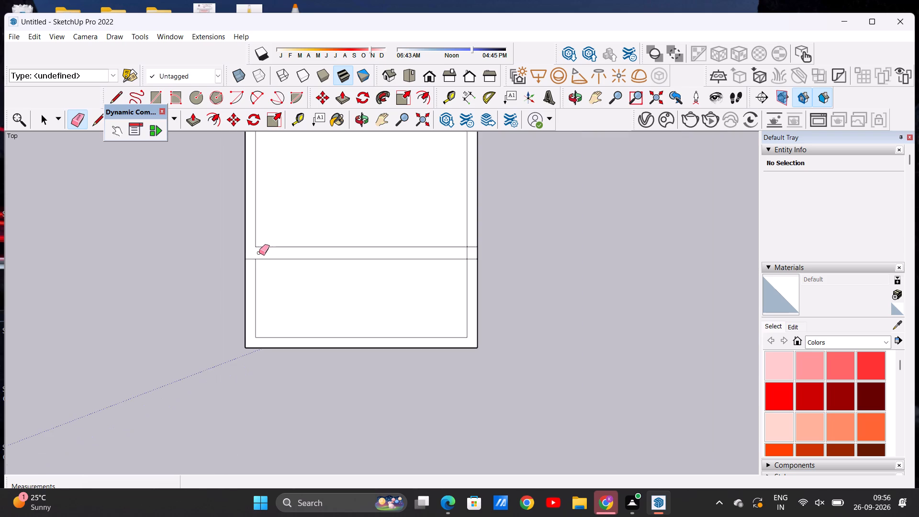
scroll(259, 253, "down", 1)
scroll(415, 246, "up", 7)
scroll(457, 254, "up", 7)
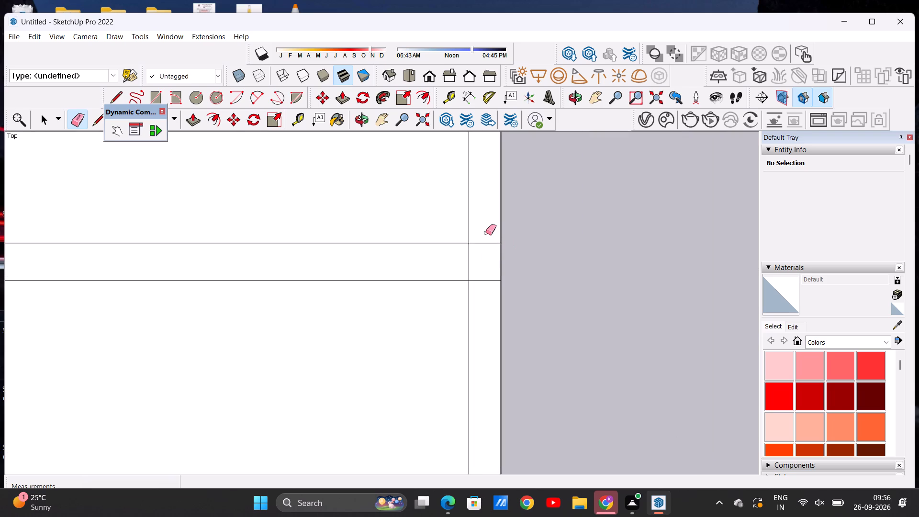
left_click_drag(486, 233, 456, 265)
key("space")
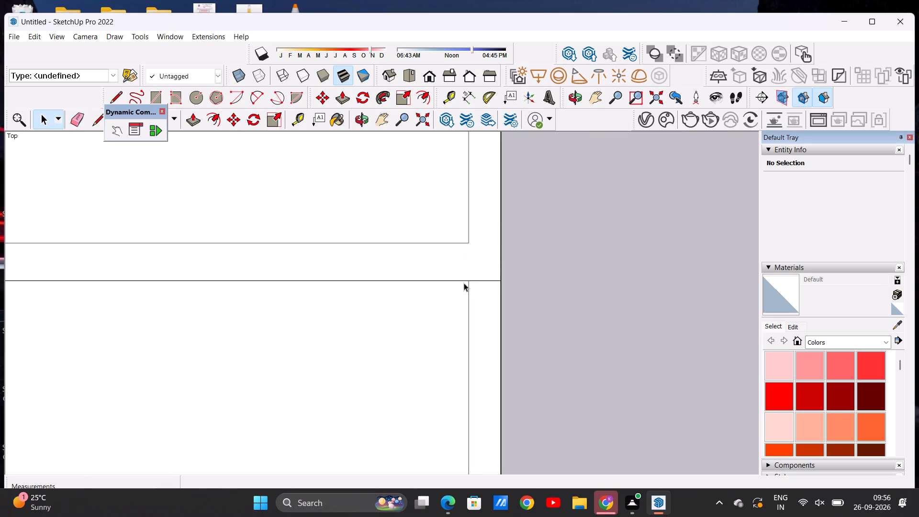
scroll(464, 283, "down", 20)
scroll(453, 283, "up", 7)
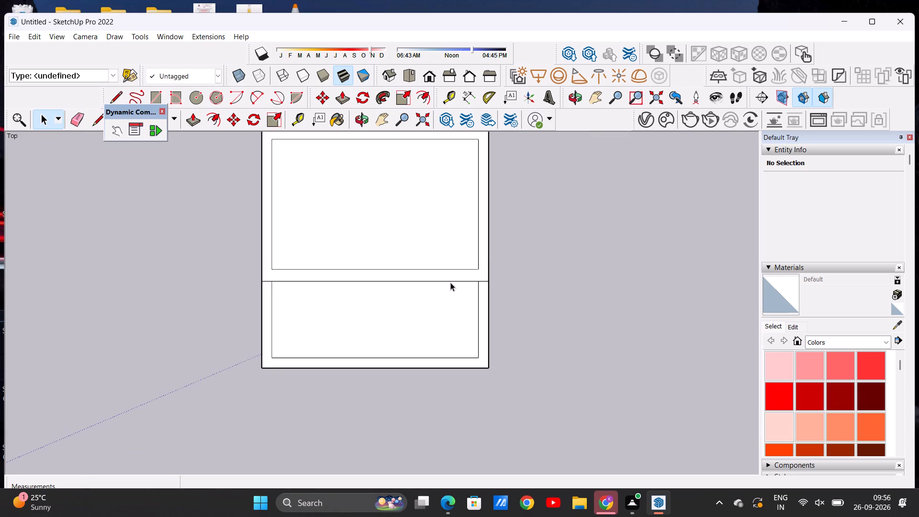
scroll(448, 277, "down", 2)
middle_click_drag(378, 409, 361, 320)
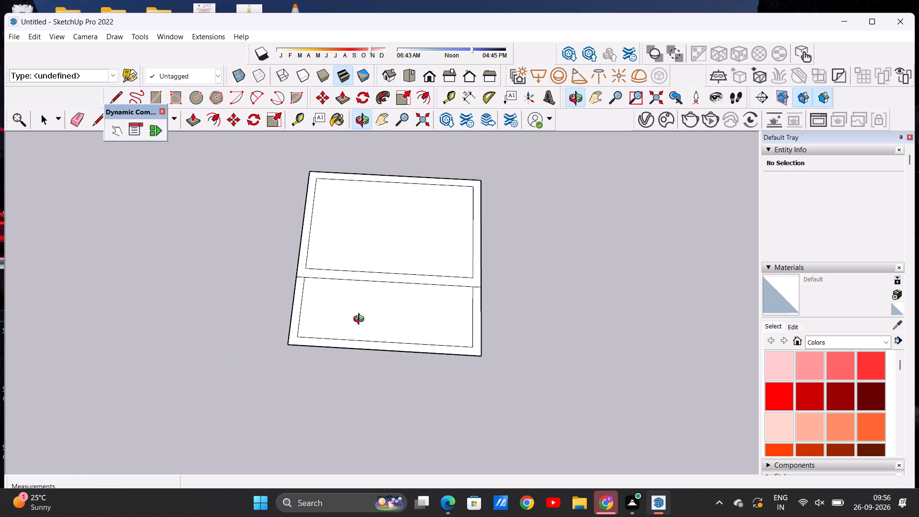
Push/Pull the border face around the larger section, including the crossbar, upward about 4' 4 11/16" to form walls.
middle_click_drag(361, 320, 375, 249)
scroll(372, 362, "up", 1)
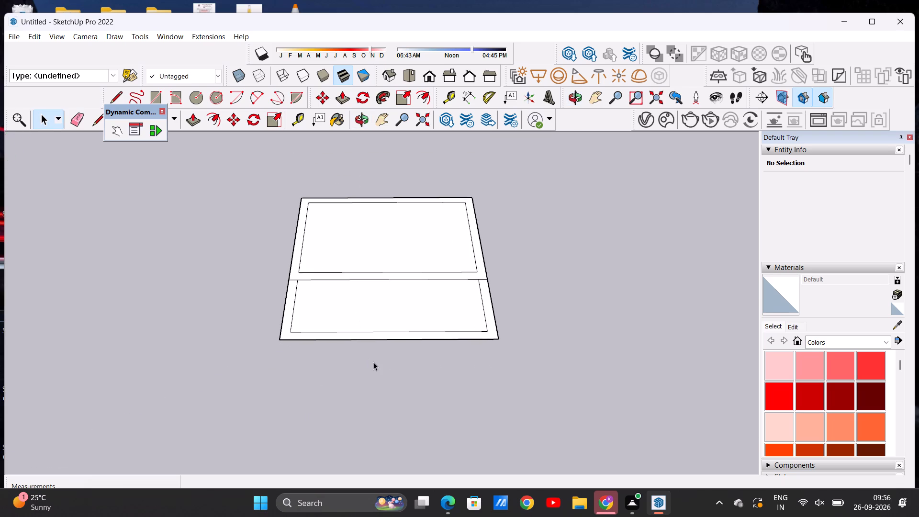
scroll(373, 365, "down", 2)
scroll(346, 286, "up", 3)
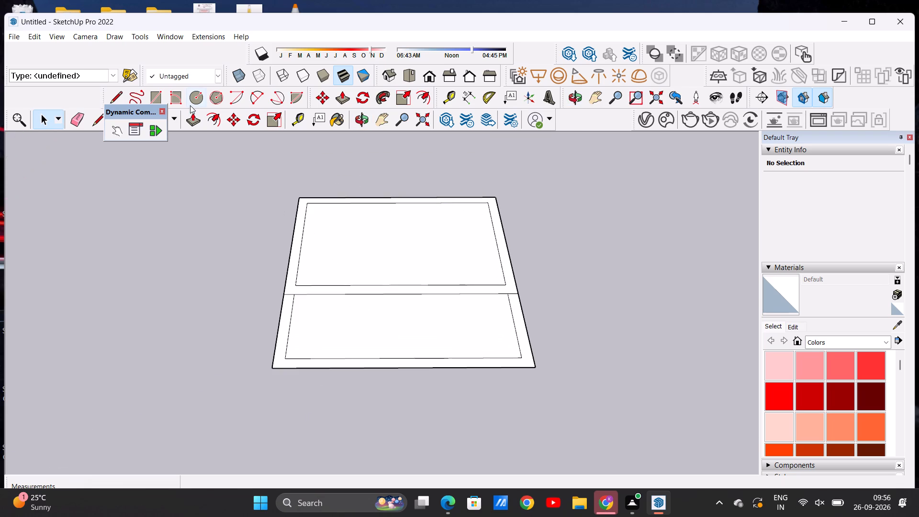
left_click(192, 118)
scroll(310, 268, "up", 6)
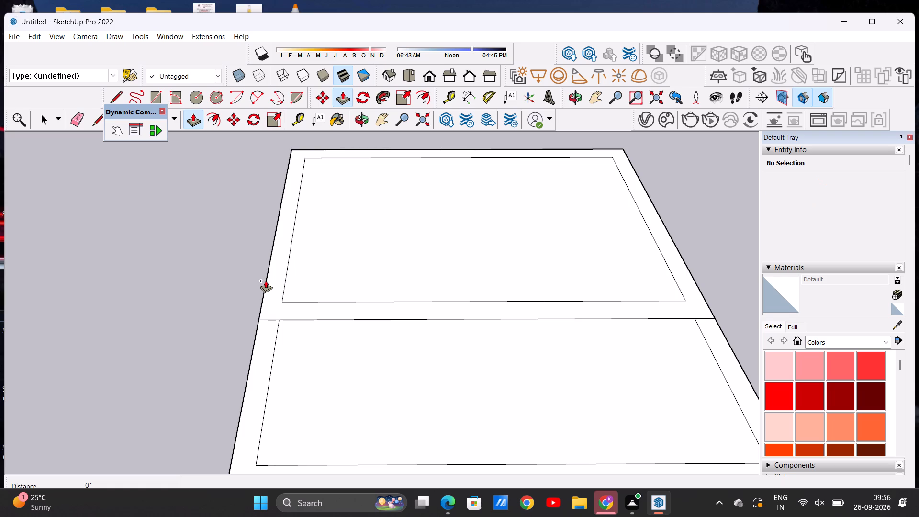
left_click(266, 281)
left_click(270, 306)
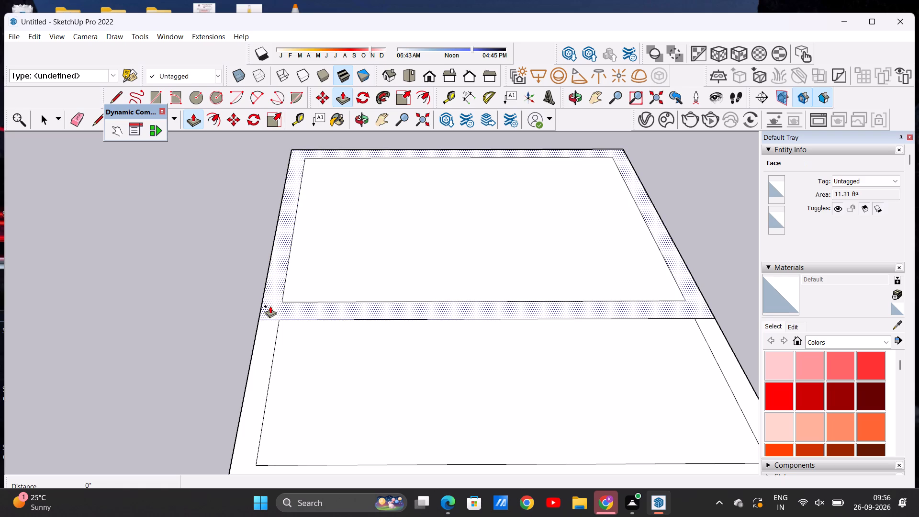
scroll(262, 222, "down", 7)
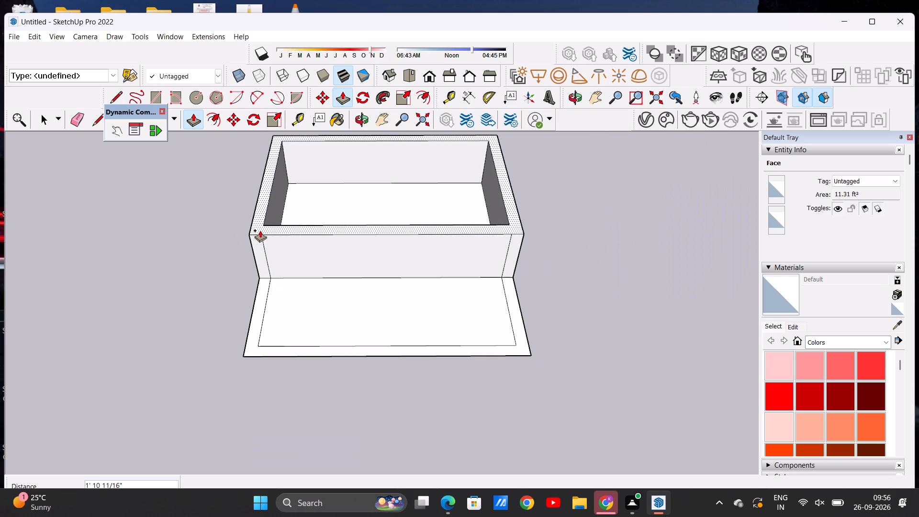
middle_click_drag(255, 236, 257, 178)
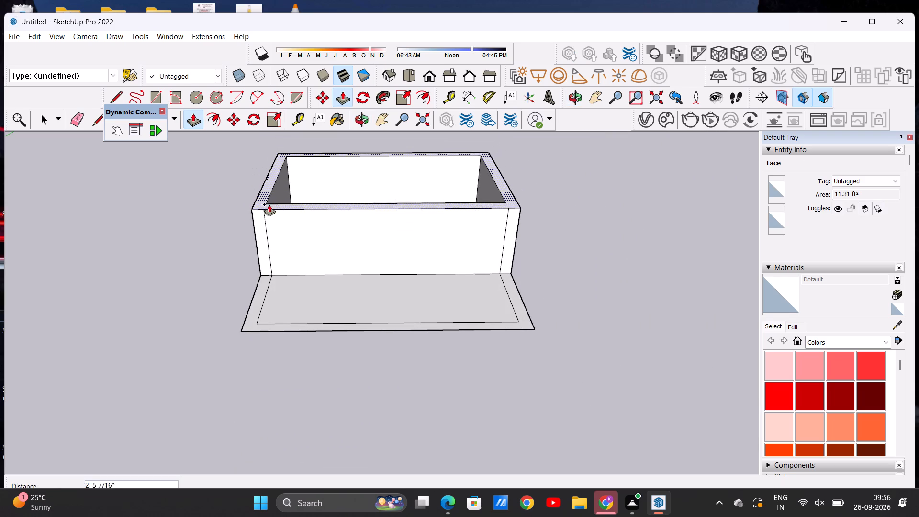
middle_click_drag(269, 204, 263, 157)
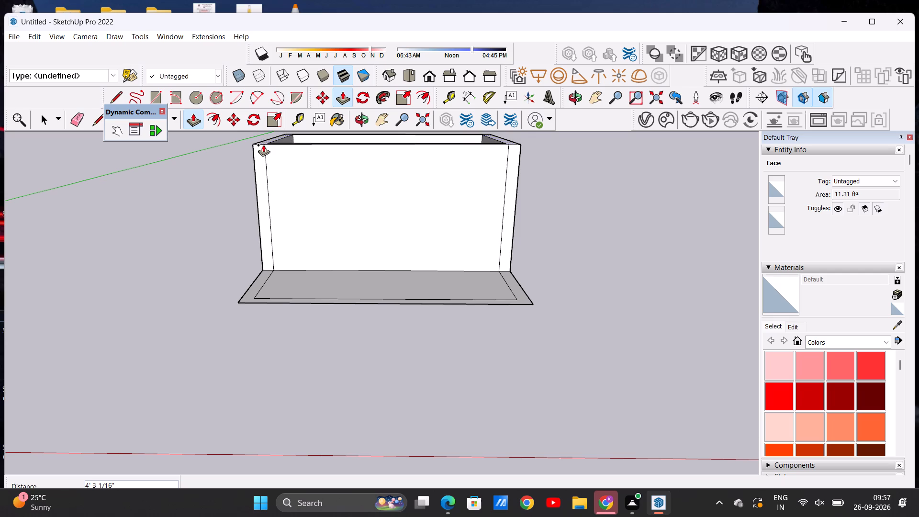
left_click(264, 140)
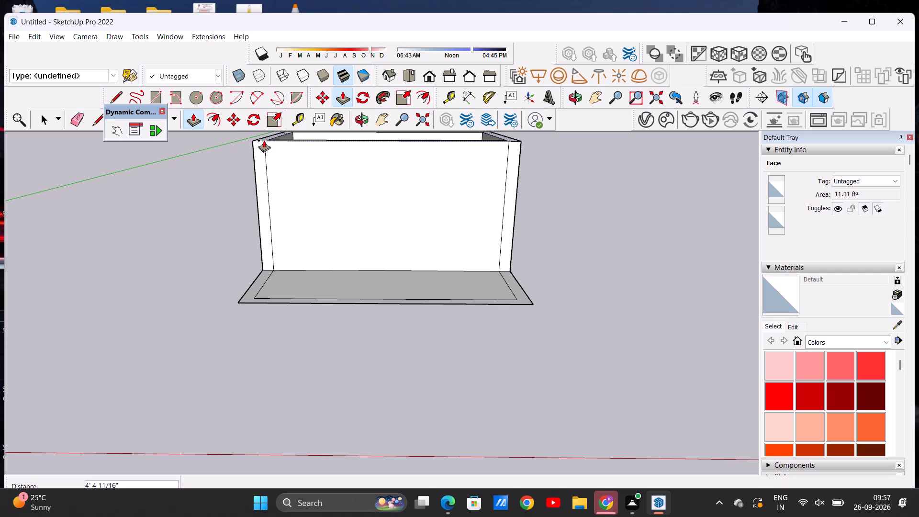
key("space")
Examine the raised walls and the flat front section from several angles.
scroll(180, 268, "down", 8)
middle_click_drag(224, 284, 269, 247)
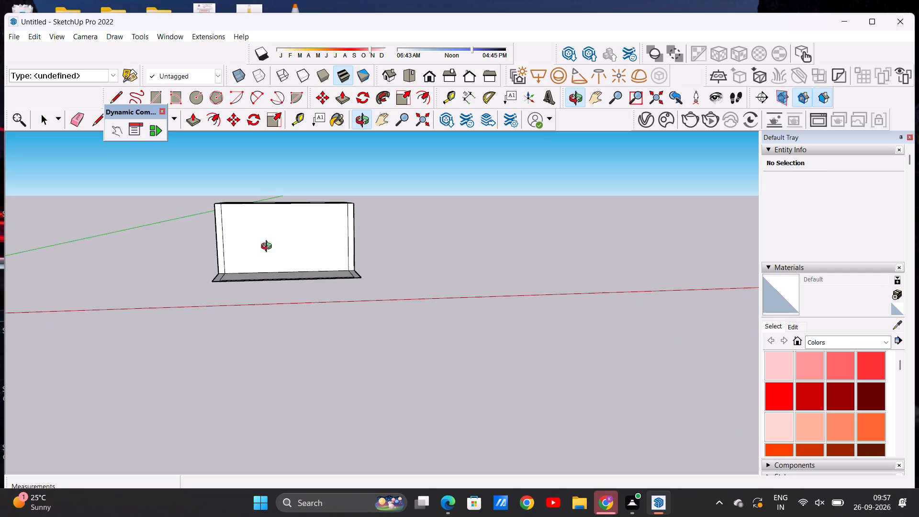
middle_click_drag(269, 247, 244, 265)
scroll(330, 249, "up", 4)
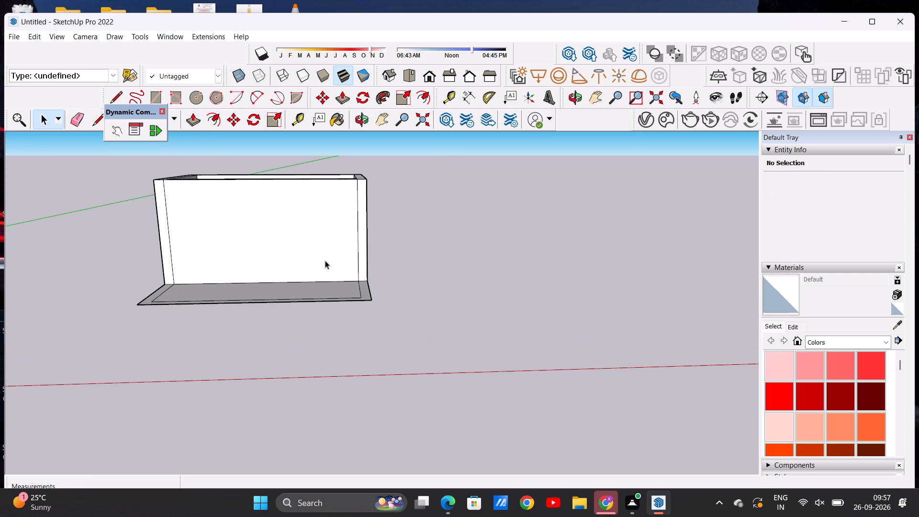
middle_click_drag(332, 278, 323, 359)
scroll(347, 304, "down", 4)
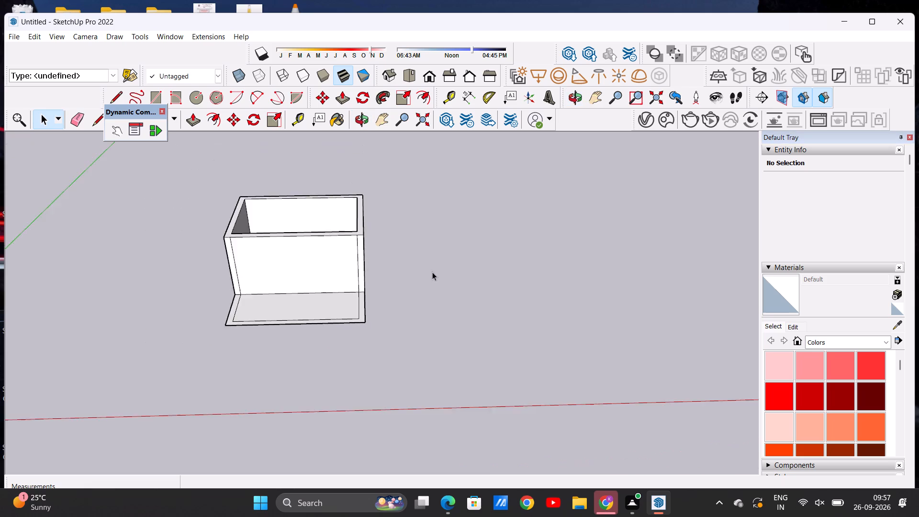
scroll(432, 272, "down", 5)
scroll(259, 310, "up", 8)
Draw a door rectangle about 2' 9 13/16" by 3' 8 1/8" on the front wall, starting from its bottom edge.
middle_click_drag(397, 284, 384, 219)
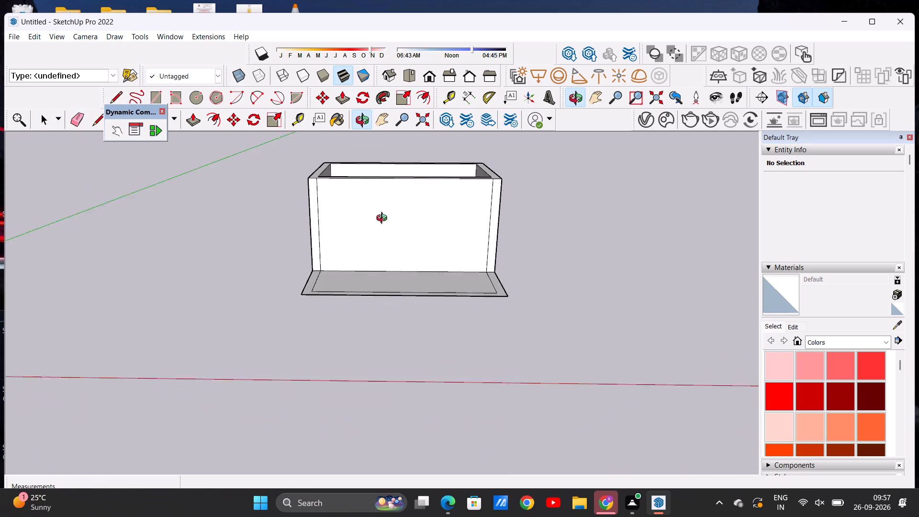
middle_click_drag(384, 219, 384, 217)
scroll(444, 217, "up", 6)
scroll(422, 243, "down", 7)
scroll(436, 217, "up", 8)
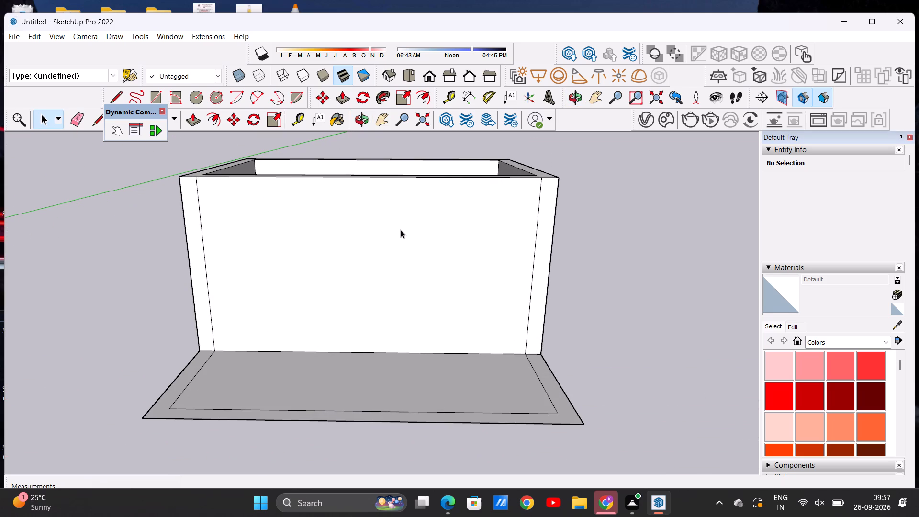
scroll(401, 230, "down", 1)
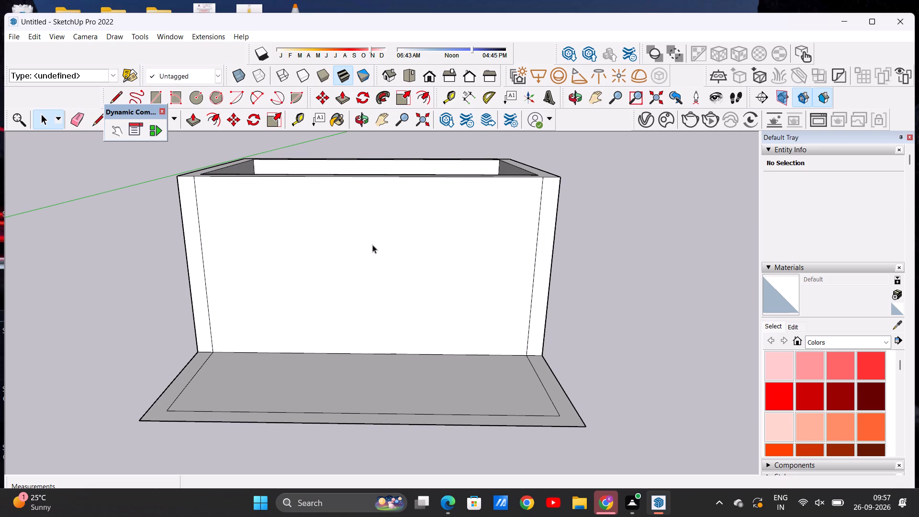
left_click(157, 96)
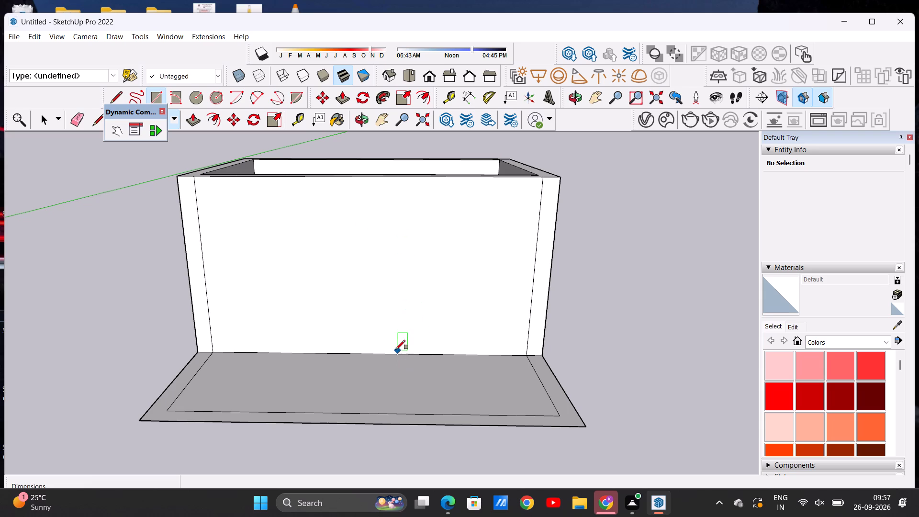
left_click(379, 353)
left_click(501, 209)
key("space")
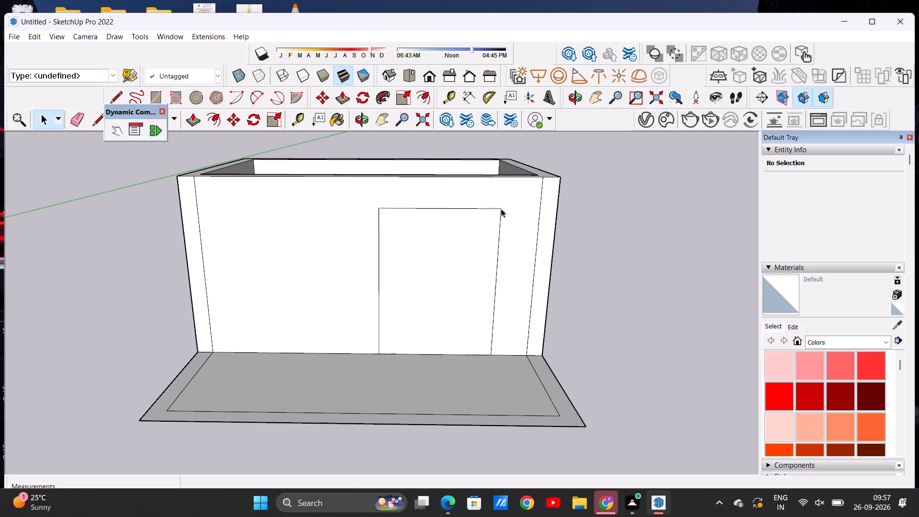
Offset the door rectangle's outline inward by about 3 13/16" to form a door frame.
left_click(217, 112)
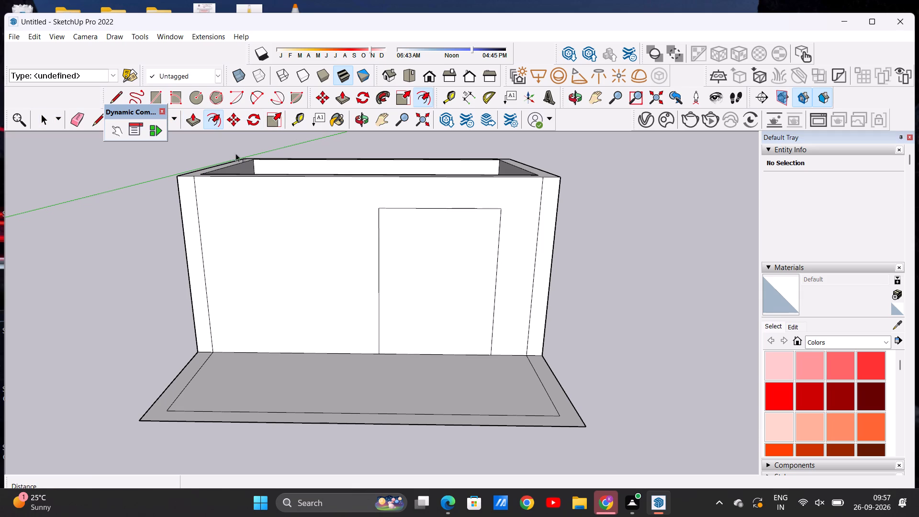
left_click(422, 221)
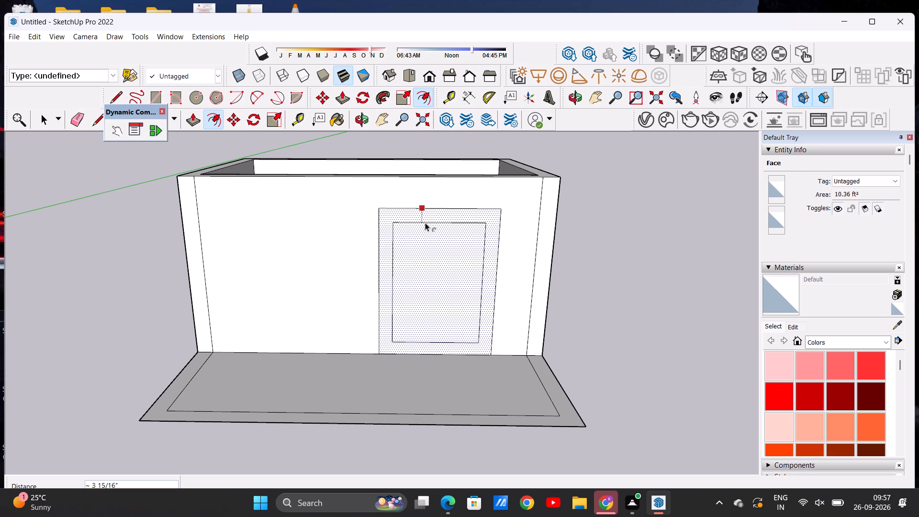
left_click(425, 222)
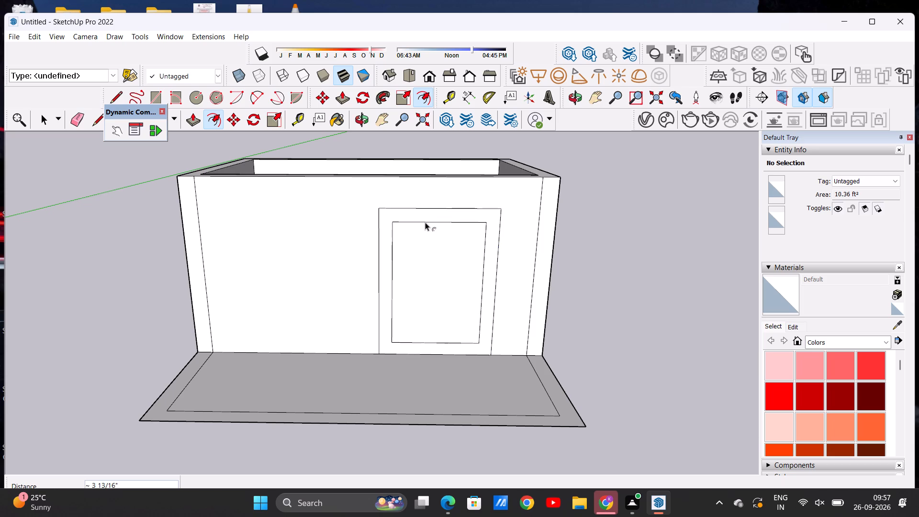
key("space")
Push the inner door face back through the wall's thickness to cut an opening.
scroll(389, 219, "down", 6)
middle_click_drag(416, 254, 235, 262)
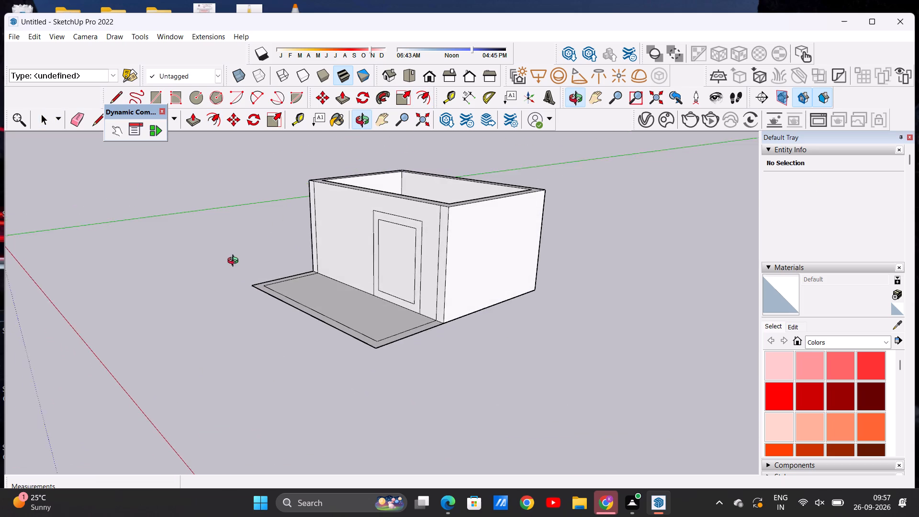
middle_click_drag(235, 262, 233, 261)
scroll(326, 247, "up", 4)
left_click(188, 121)
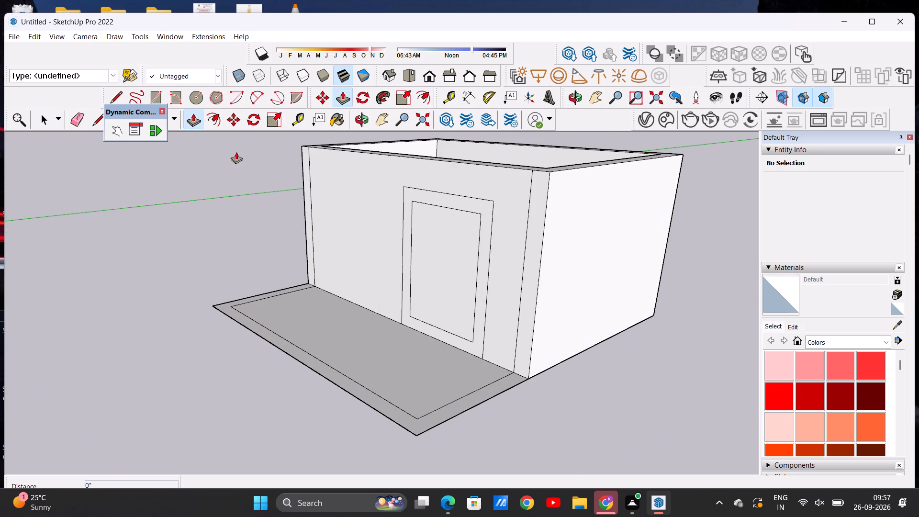
left_click(438, 229)
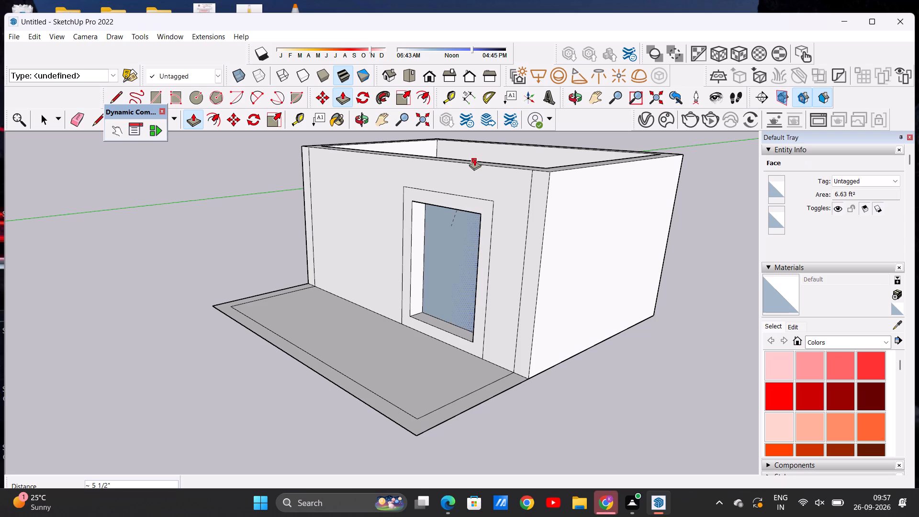
left_click(474, 158)
key("space")
Draw a line about 2' 2 3/16" long along the opening's top front edge to close it with a face.
middle_click_drag(394, 287, 394, 288)
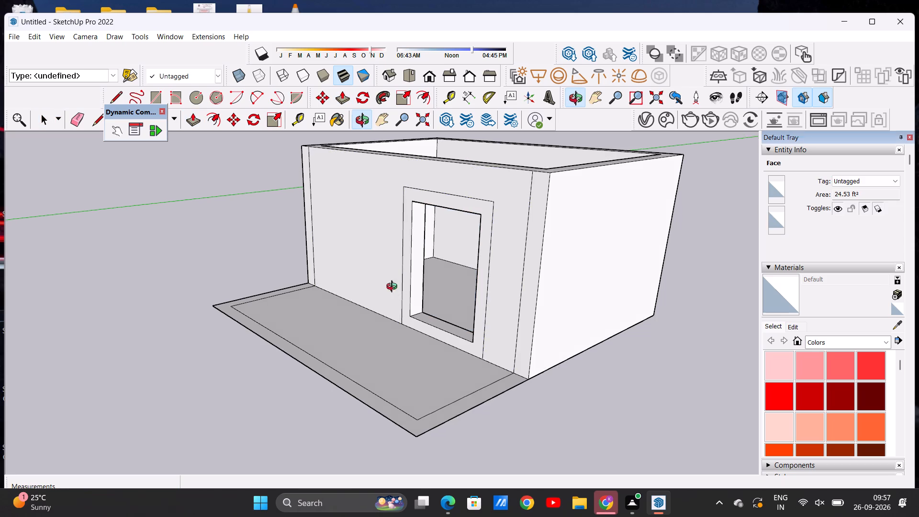
middle_click_drag(394, 288, 527, 256)
scroll(521, 270, "down", 4)
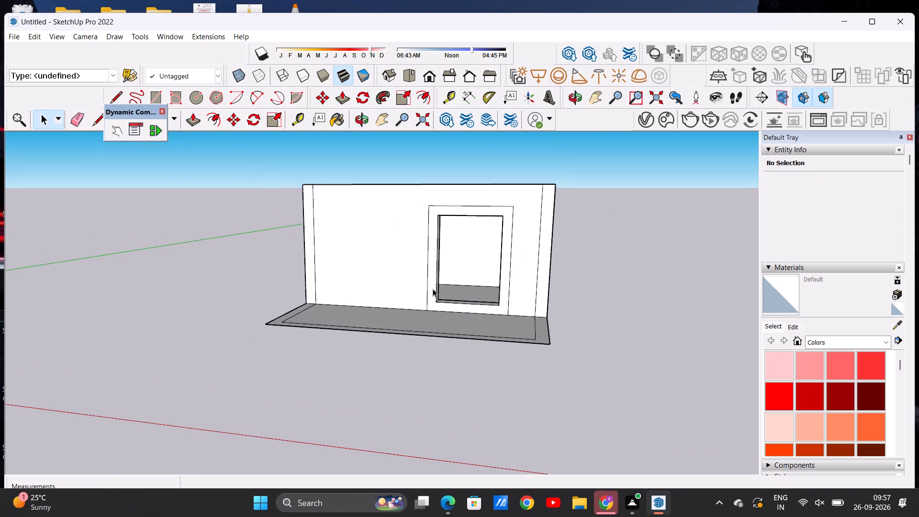
middle_click_drag(435, 292, 450, 336)
scroll(470, 230, "up", 3)
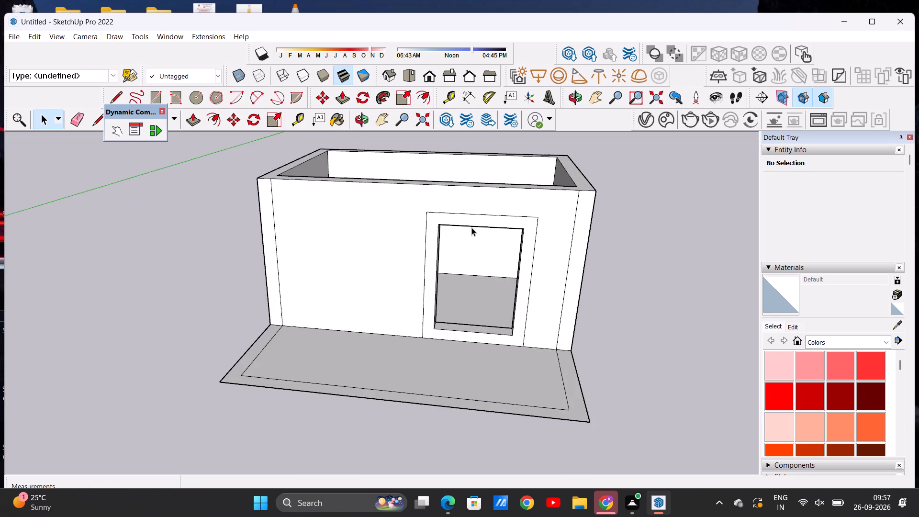
middle_click_drag(470, 334, 460, 254)
scroll(470, 225, "up", 5)
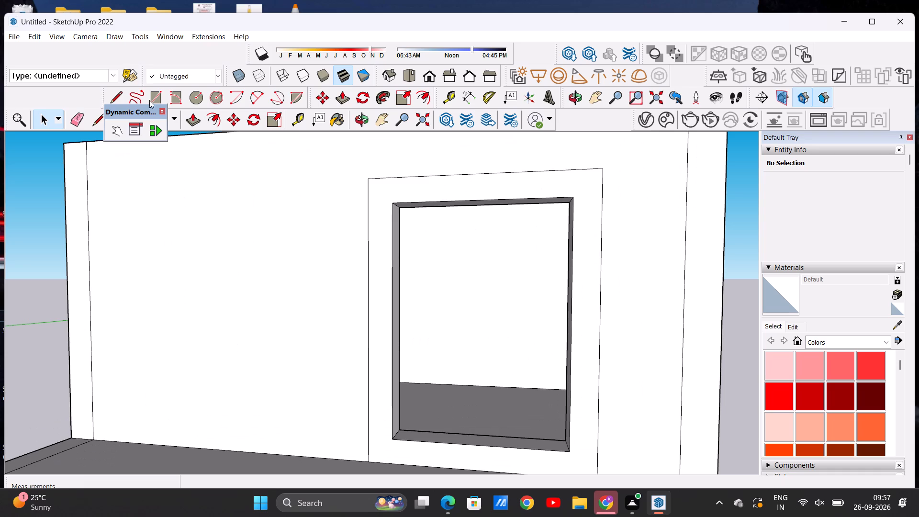
left_click(109, 96)
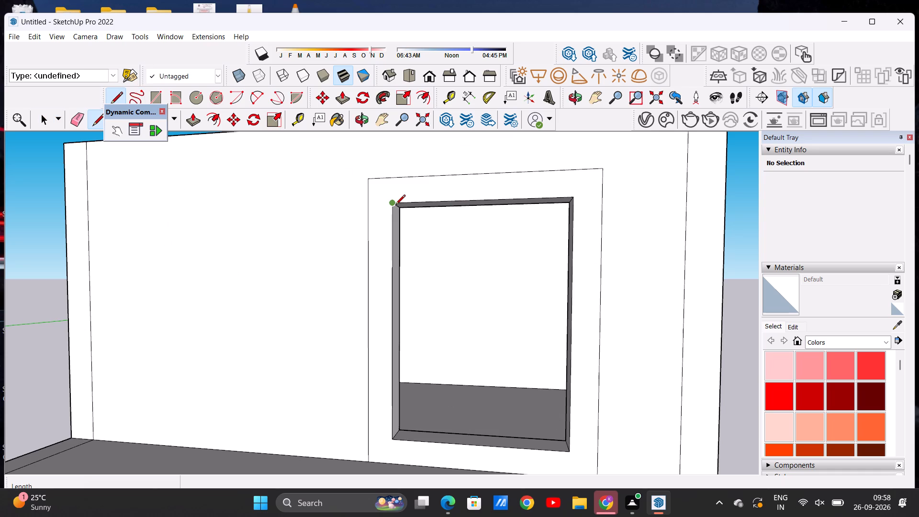
left_click(395, 205)
left_click(571, 200)
key("space")
Paint the door frame face with Wood Veneer 01 from the Wood materials.
scroll(397, 274, "down", 7)
scroll(449, 253, "down", 1)
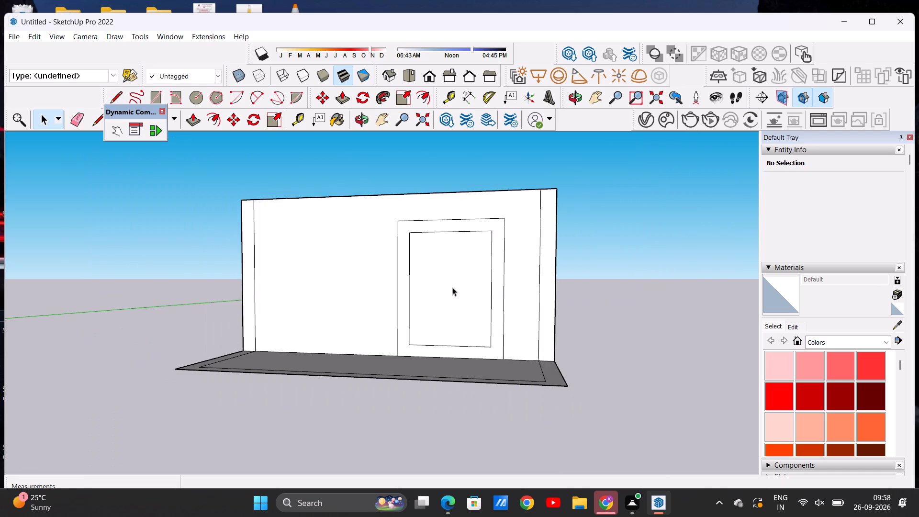
middle_click_drag(452, 291, 489, 387)
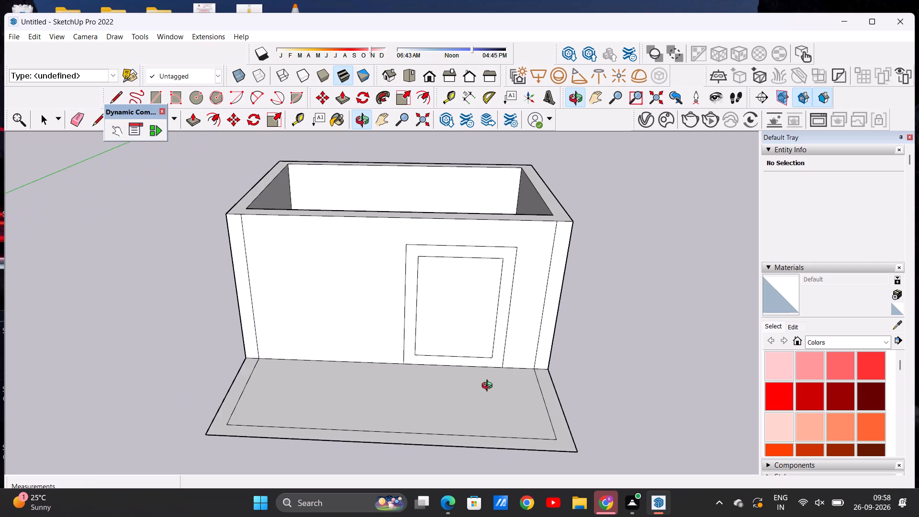
middle_click_drag(489, 387, 437, 387)
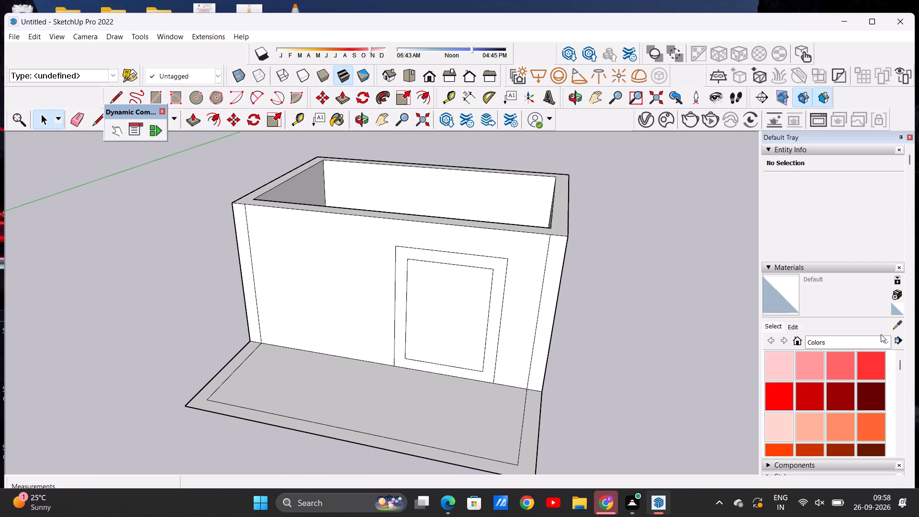
left_click(887, 337)
left_click(906, 496)
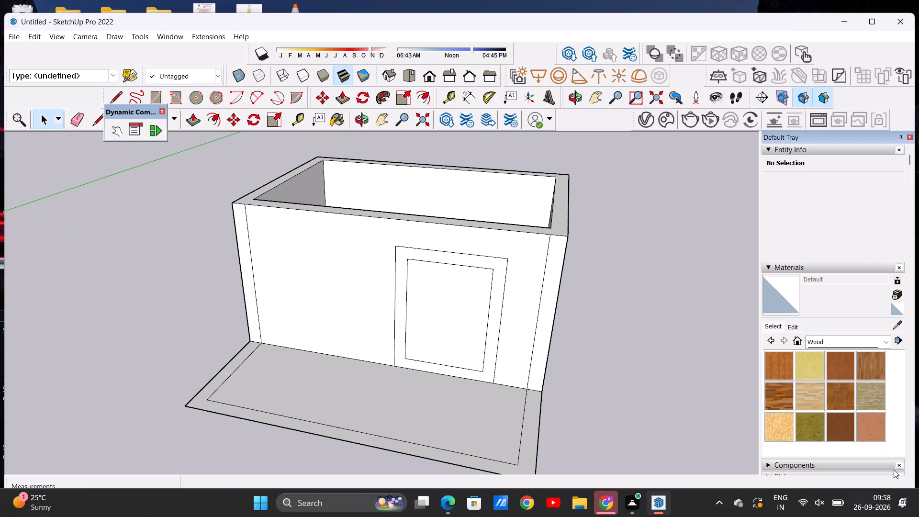
left_click(845, 427)
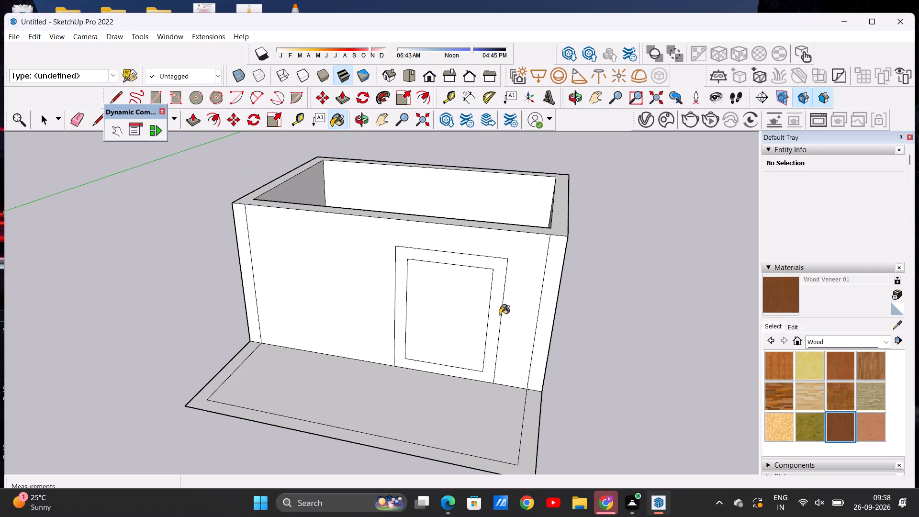
left_click(493, 321)
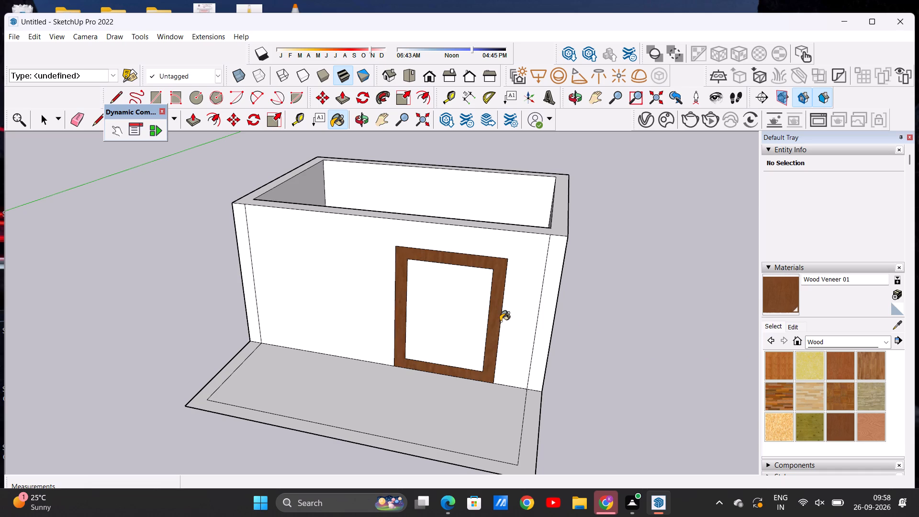
Paint the inner door face with Wood Bamboo from the Wood materials.
key("space")
middle_click_drag(392, 375, 437, 291)
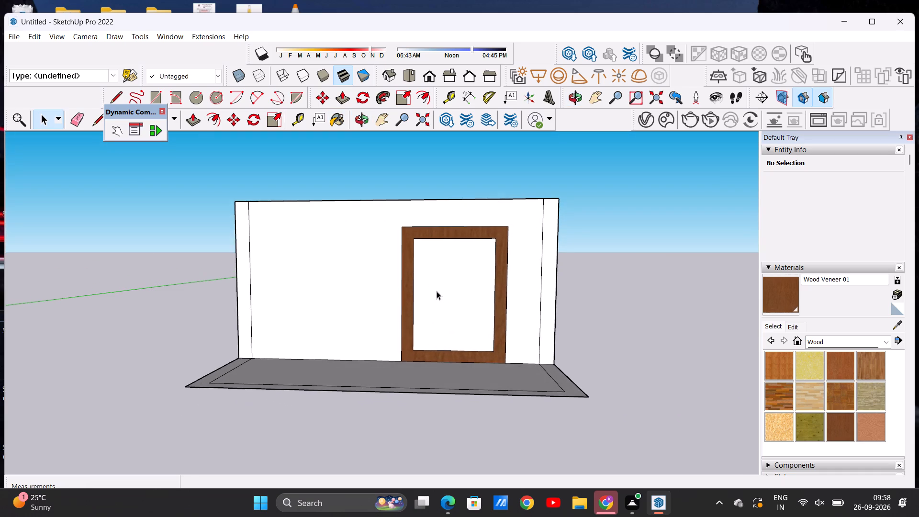
scroll(474, 248, "up", 1)
left_click(784, 365)
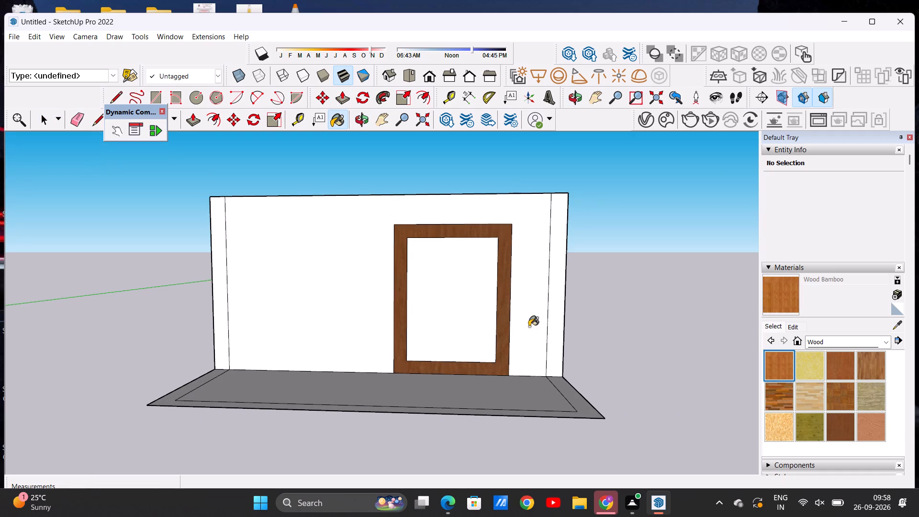
left_click(476, 325)
key("space")
Draw two lines about 4 11/16" long from the inner border's front-left corner to the front floor section's outer edges.
scroll(391, 297, "down", 5)
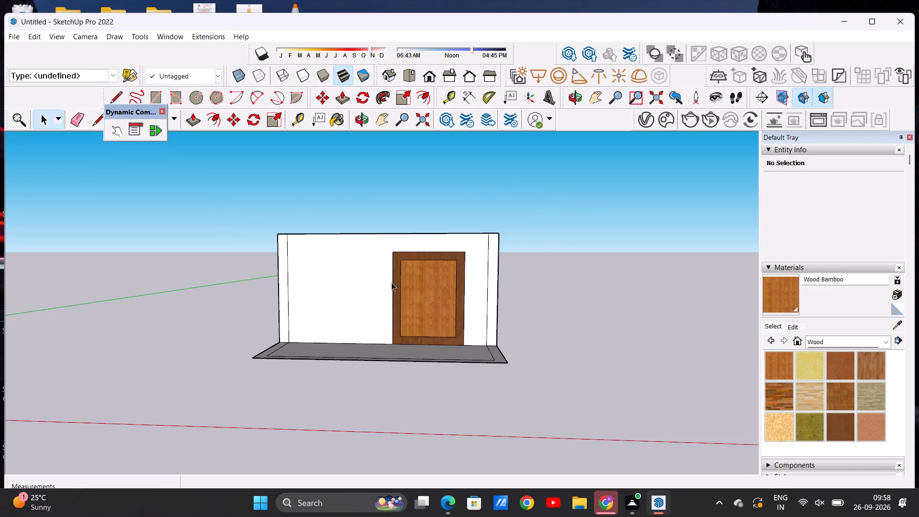
scroll(385, 285, "down", 4)
middle_click_drag(369, 297, 372, 319)
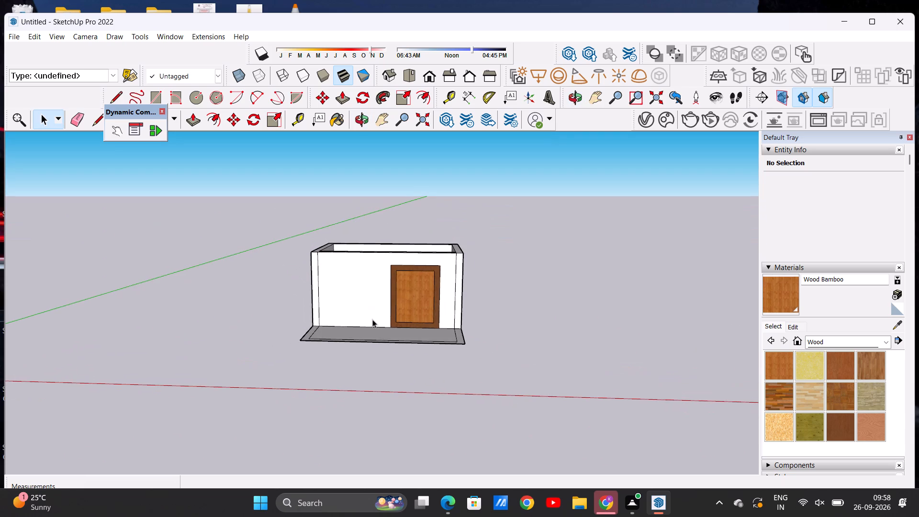
scroll(369, 307, "up", 2)
middle_click_drag(378, 350, 385, 367)
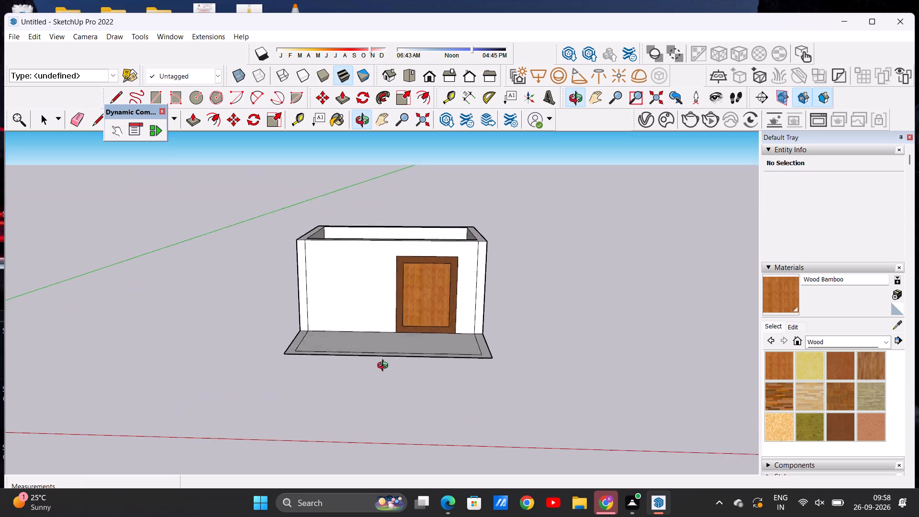
middle_click_drag(385, 367, 391, 380)
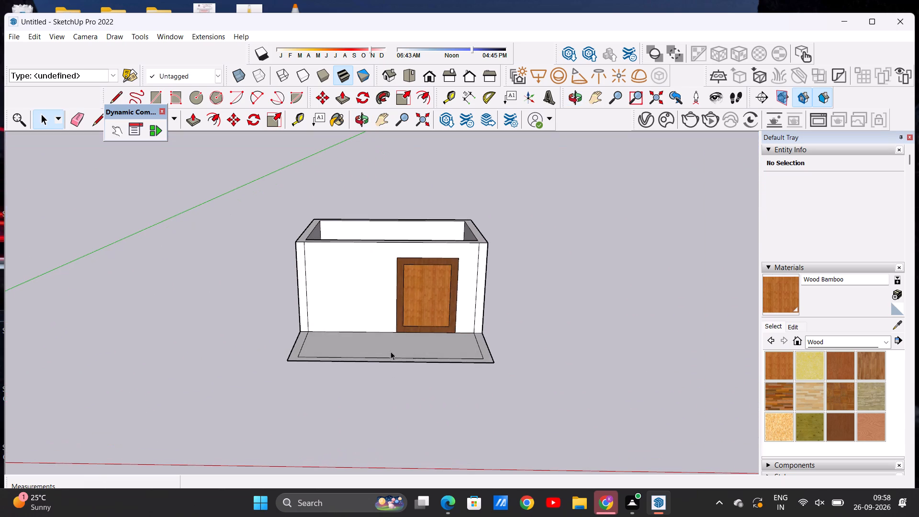
middle_click_drag(337, 354, 342, 357)
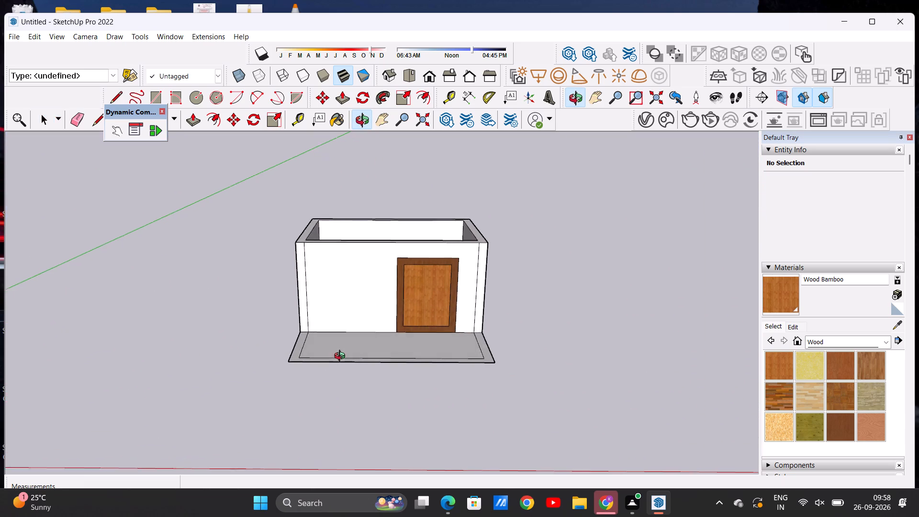
middle_click_drag(342, 357, 352, 465)
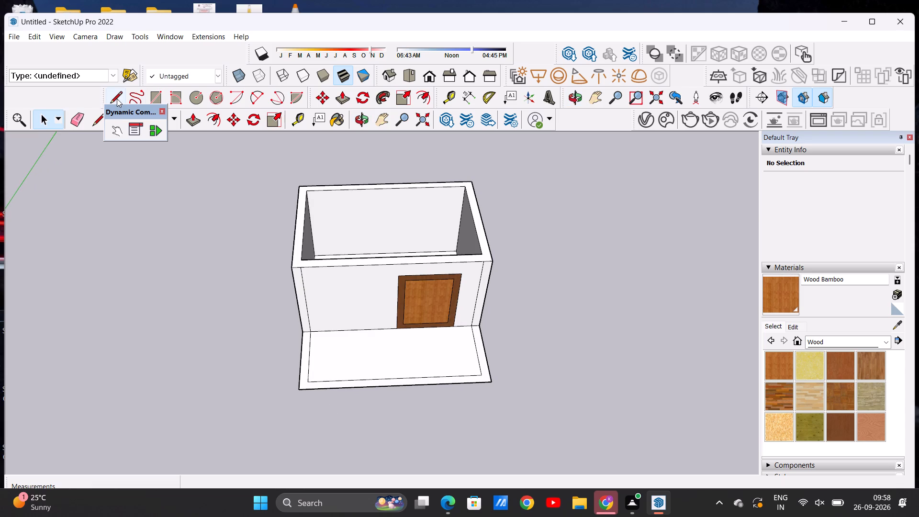
left_click(117, 99)
scroll(373, 386, "up", 6)
scroll(287, 381, "up", 3)
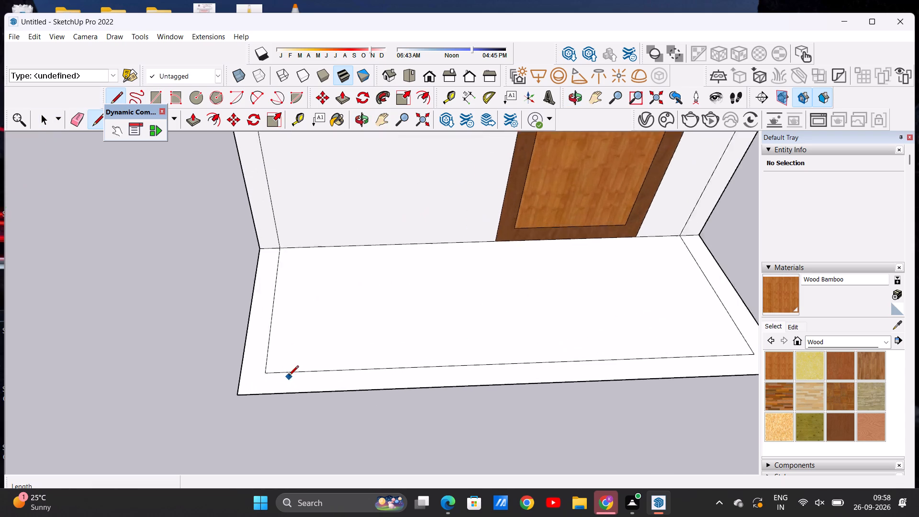
scroll(289, 376, "up", 11)
left_click(259, 378)
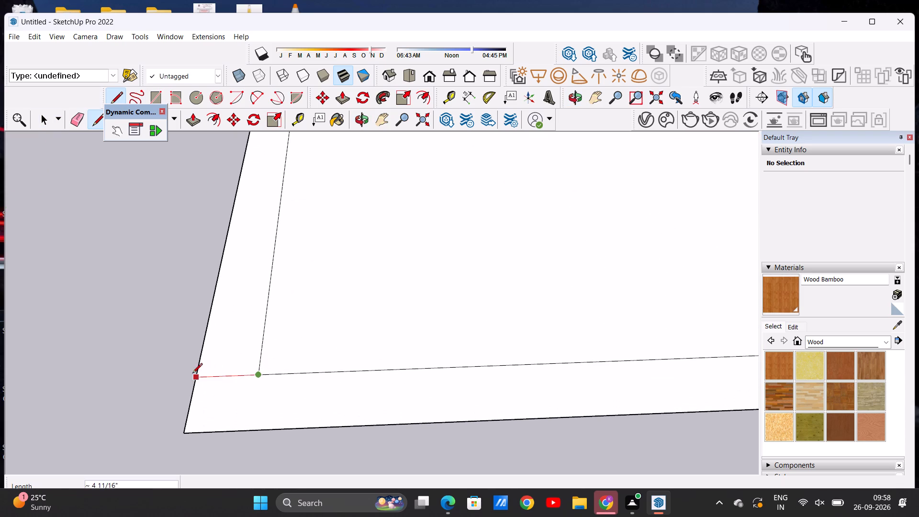
left_click(193, 379)
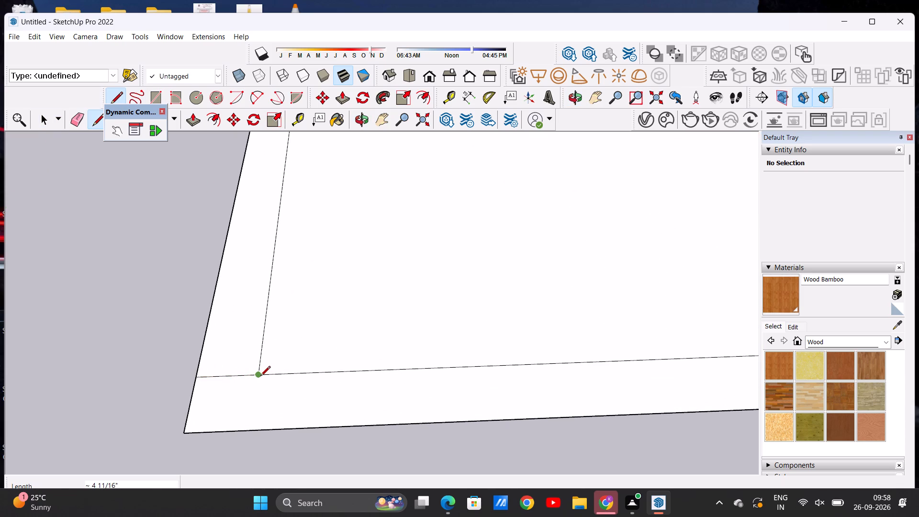
left_click(260, 377)
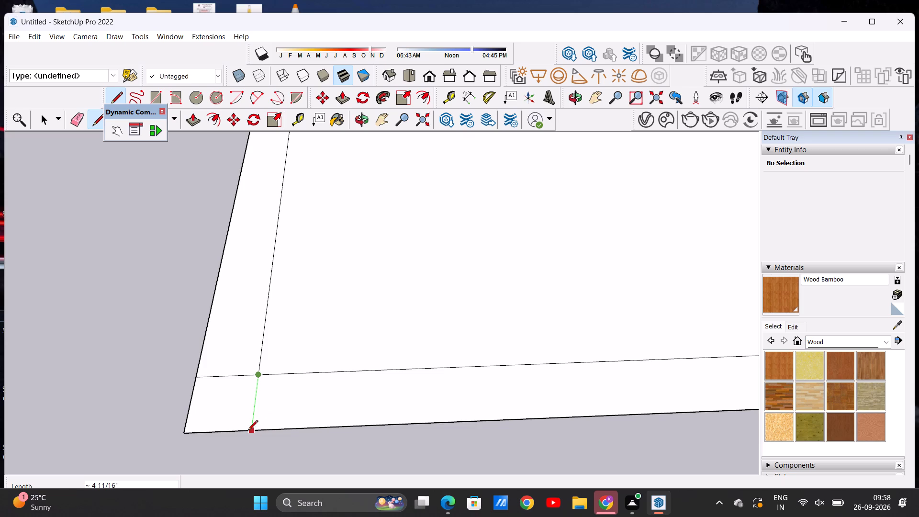
left_click(250, 433)
Draw two lines about 4 11/16" long from the inner border's front-right corner to the front floor section's outer edges.
scroll(254, 421, "down", 19)
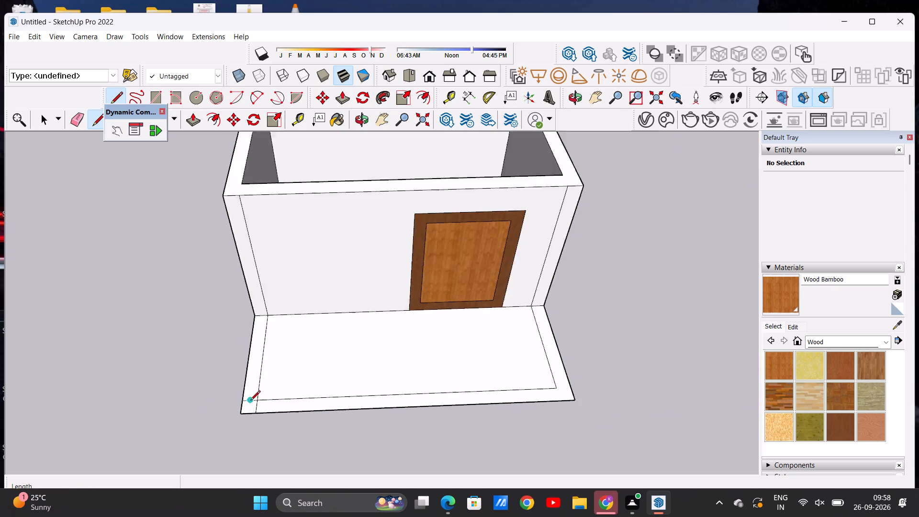
scroll(250, 401, "down", 1)
scroll(471, 398, "up", 19)
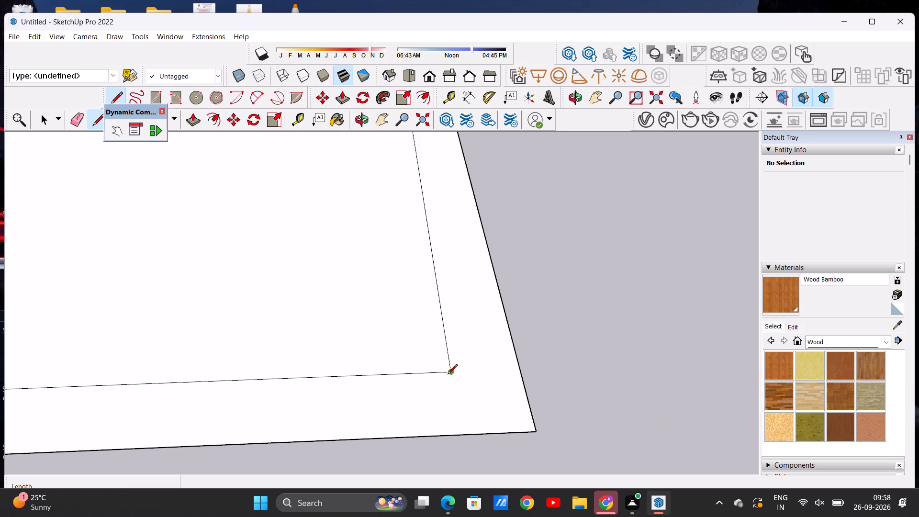
left_click(448, 375)
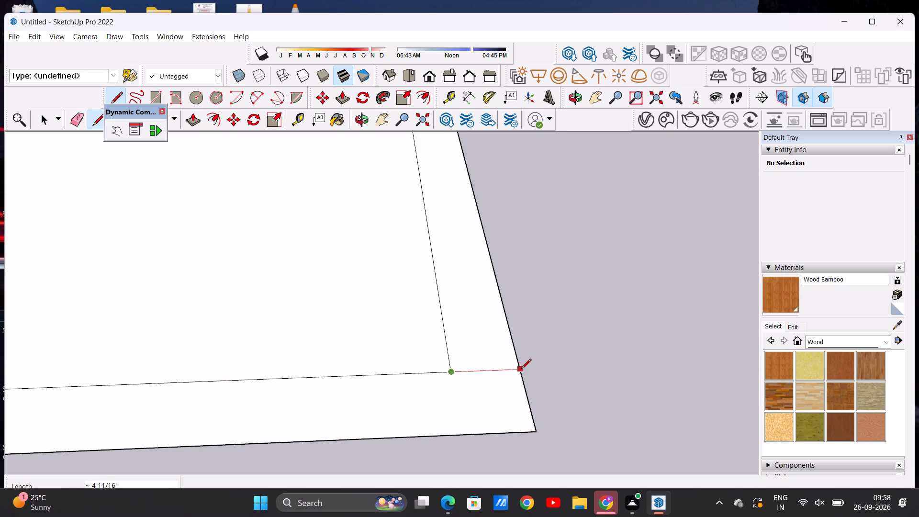
left_click(518, 370)
left_click(451, 372)
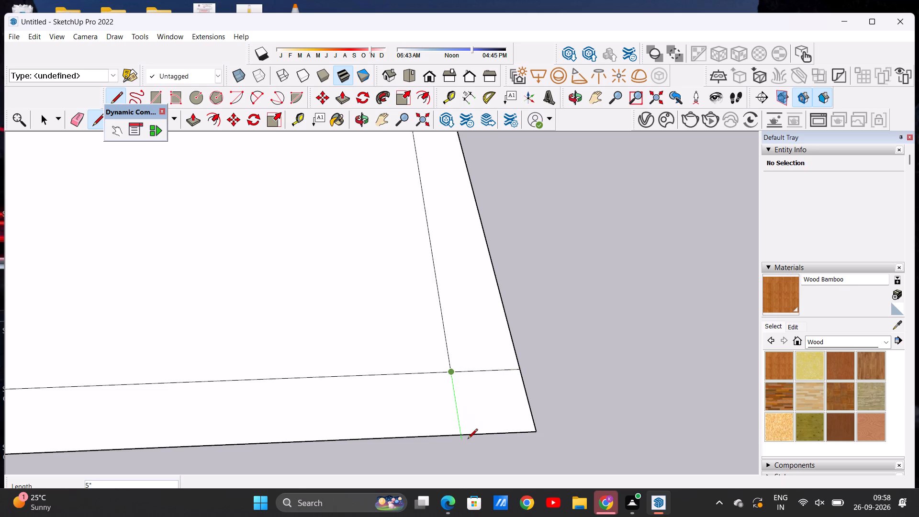
left_click(463, 438)
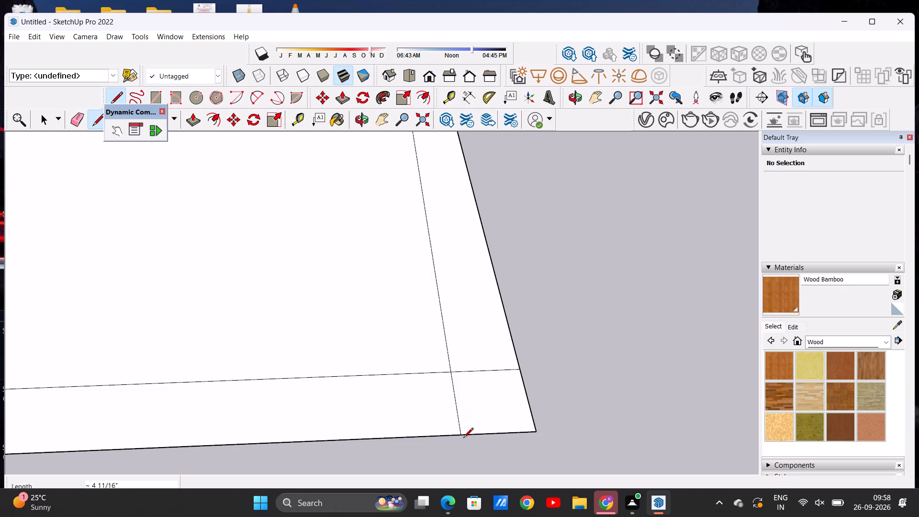
scroll(472, 424, "down", 7)
scroll(483, 387, "down", 6)
key("space")
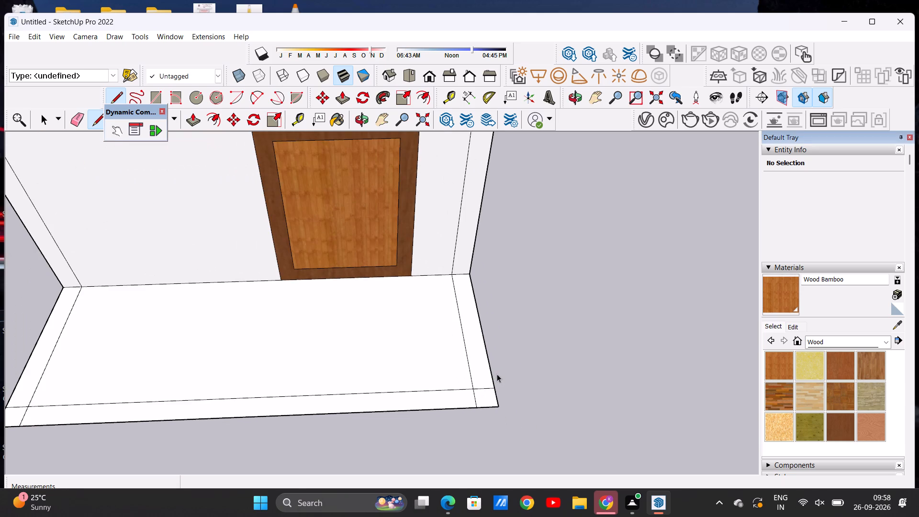
Draw two parallel lines about 4 11/16" long across the floor section's front border strip near its middle, marking off a short segment.
scroll(497, 374, "down", 11)
middle_click_drag(349, 432, 335, 461)
scroll(353, 454, "down", 1)
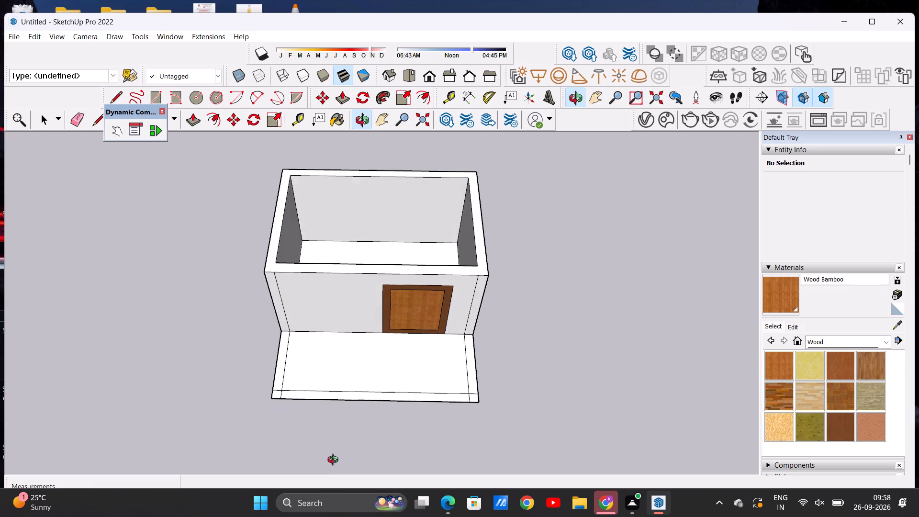
middle_click_drag(335, 461, 342, 460)
scroll(377, 394, "up", 7)
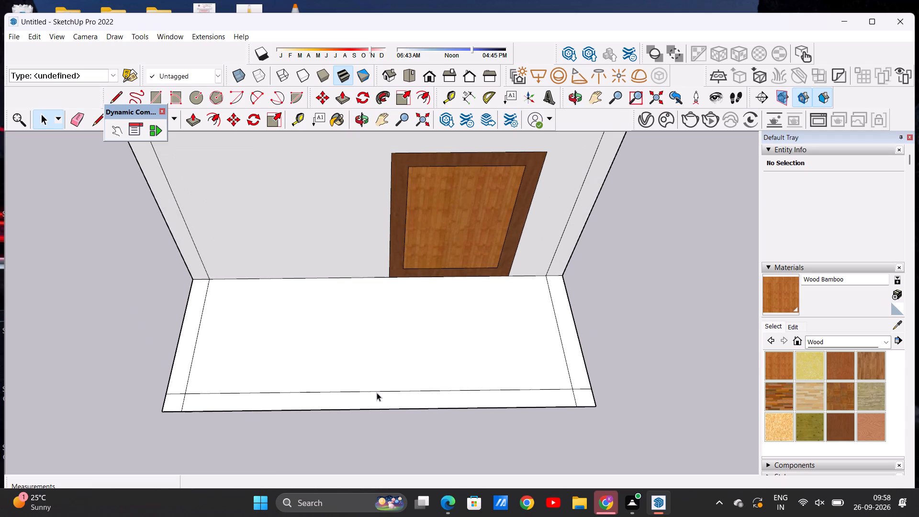
left_click(120, 93)
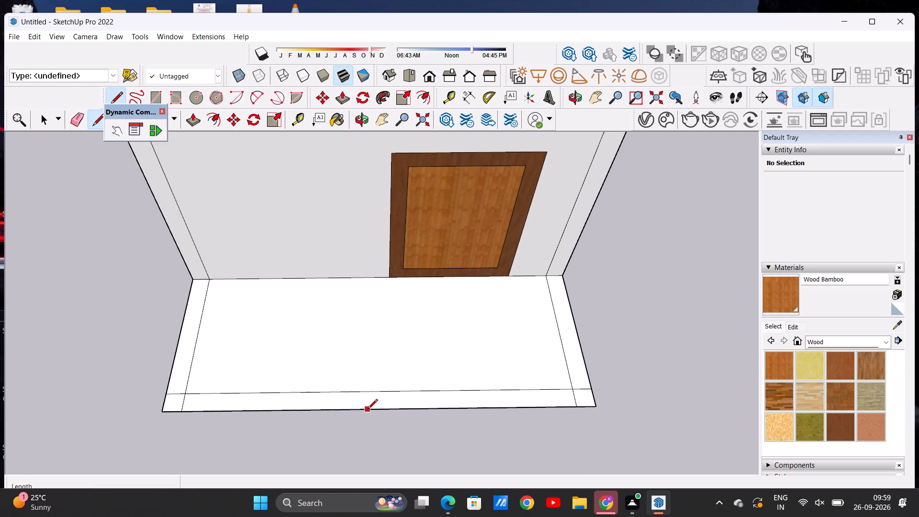
left_click(368, 410)
left_click(367, 394)
left_click(404, 394)
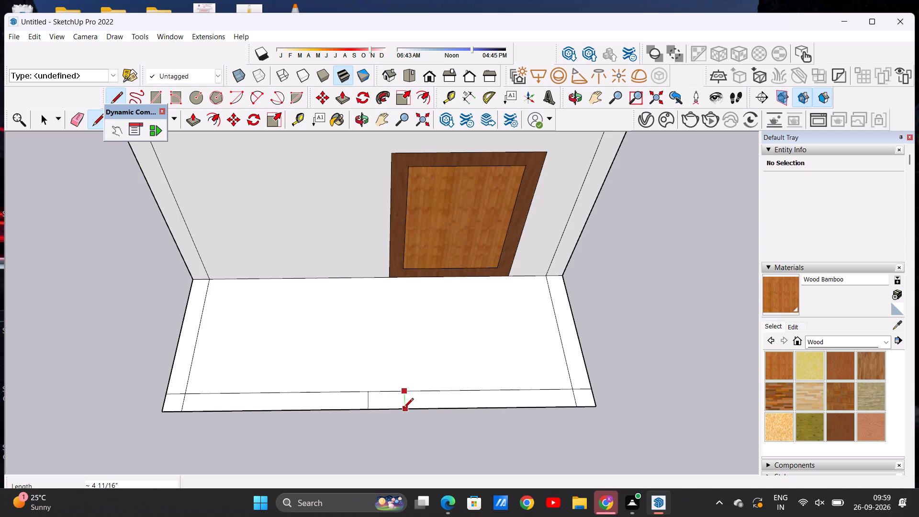
left_click(403, 409)
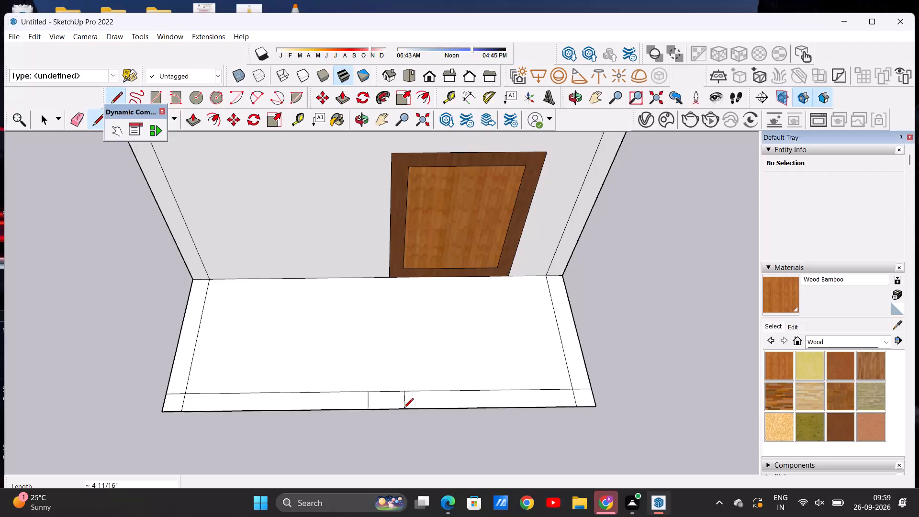
key("space")
Examine the front floor section's divided border strip and its corners from several angles.
scroll(311, 353, "down", 7)
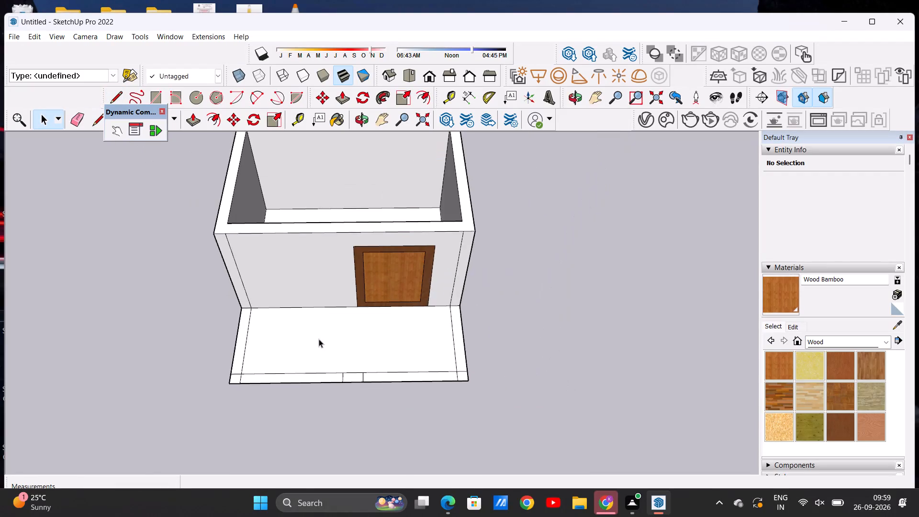
scroll(319, 339, "down", 4)
middle_click_drag(315, 440, 318, 379)
scroll(298, 330, "up", 5)
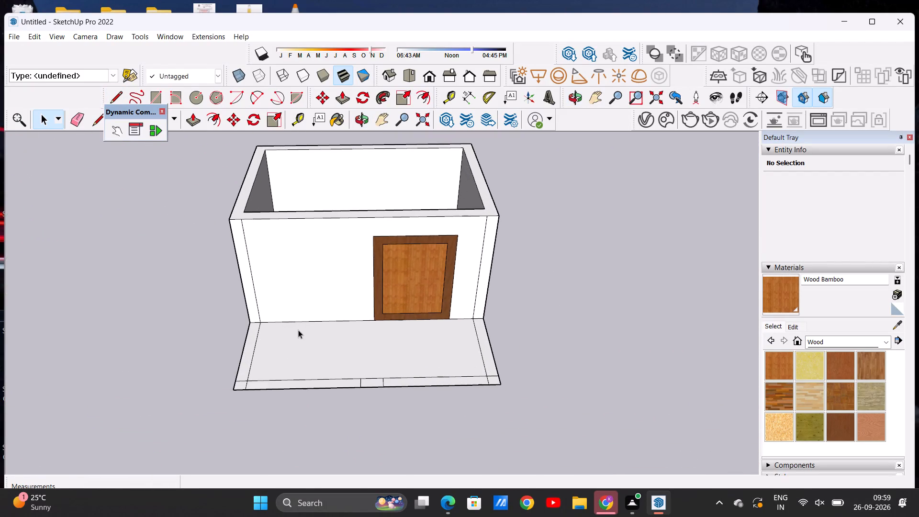
scroll(298, 330, "down", 3)
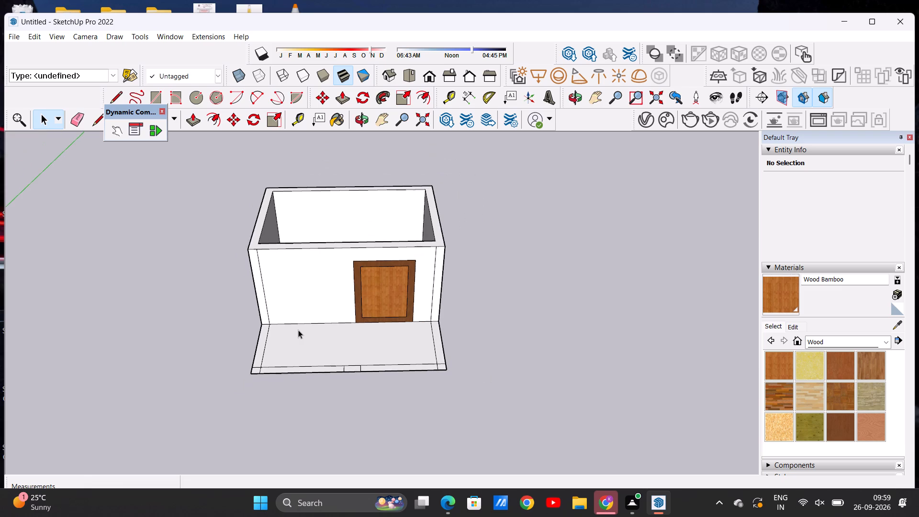
scroll(298, 330, "down", 2)
middle_click_drag(318, 416, 316, 439)
scroll(337, 364, "up", 14)
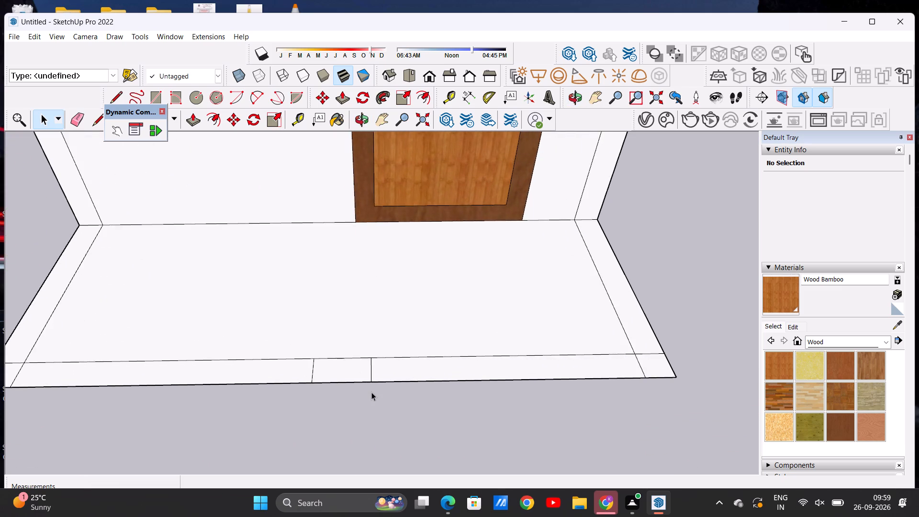
scroll(371, 392, "up", 2)
scroll(390, 377, "down", 13)
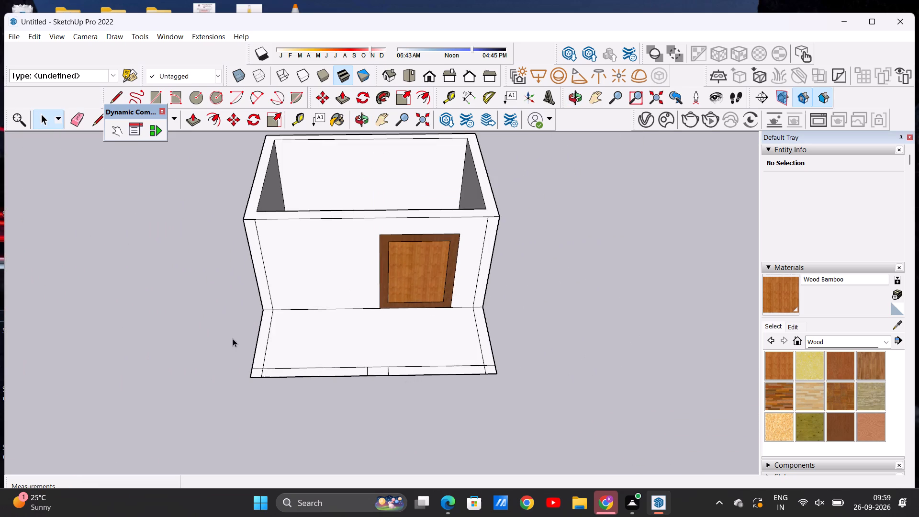
scroll(233, 338, "up", 6)
middle_click_drag(235, 351, 234, 301)
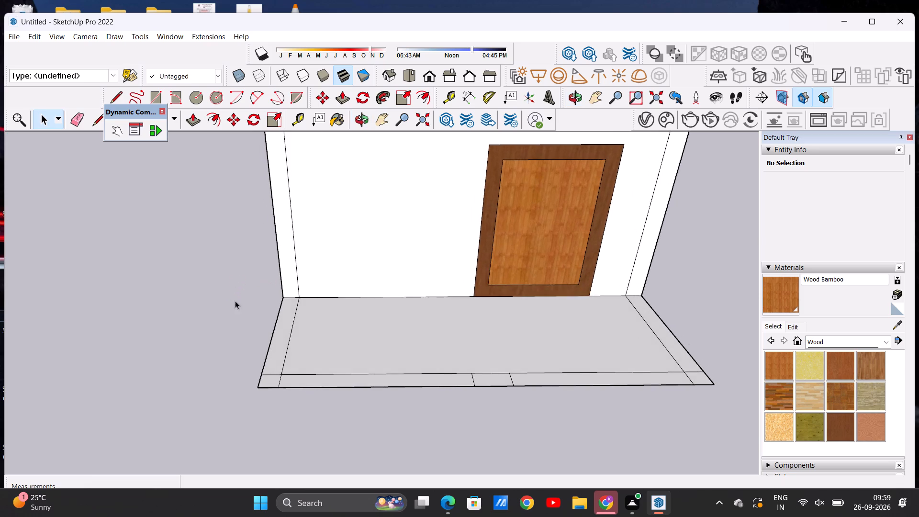
scroll(248, 353, "up", 14)
scroll(276, 356, "down", 8)
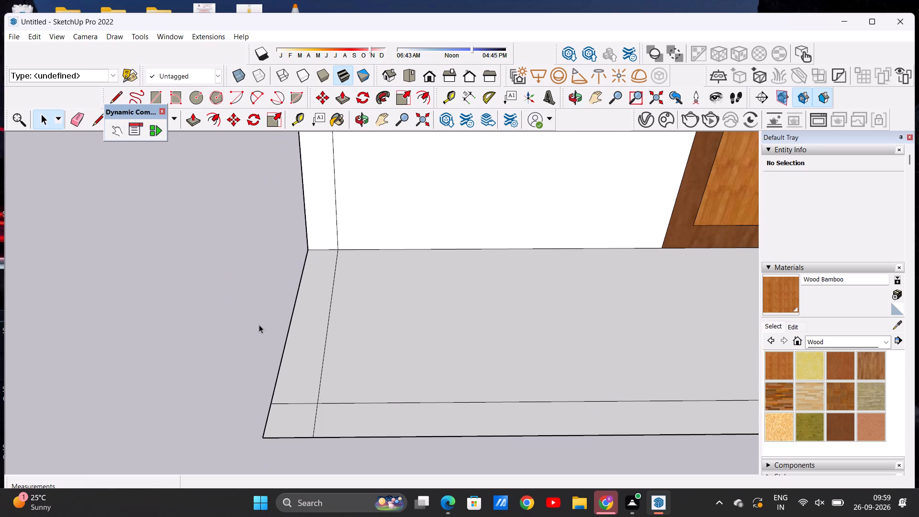
scroll(273, 296, "down", 10)
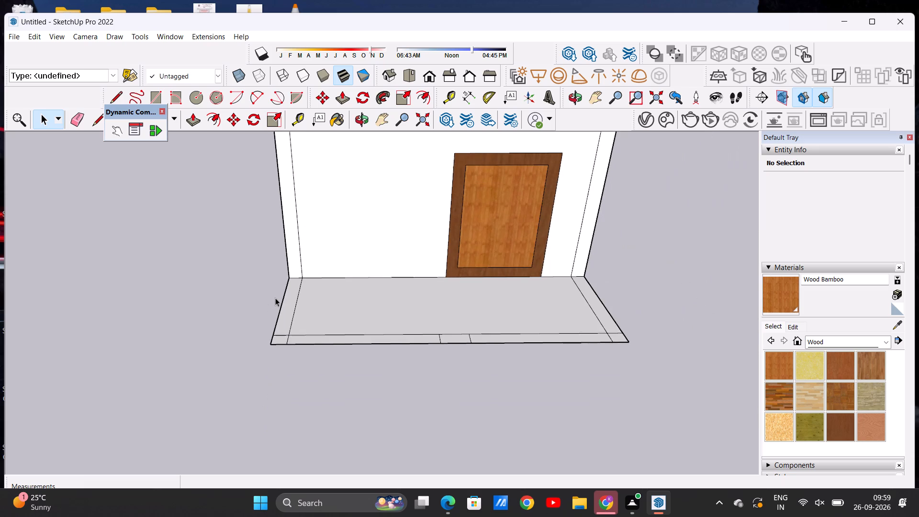
middle_click_drag(349, 302, 344, 366)
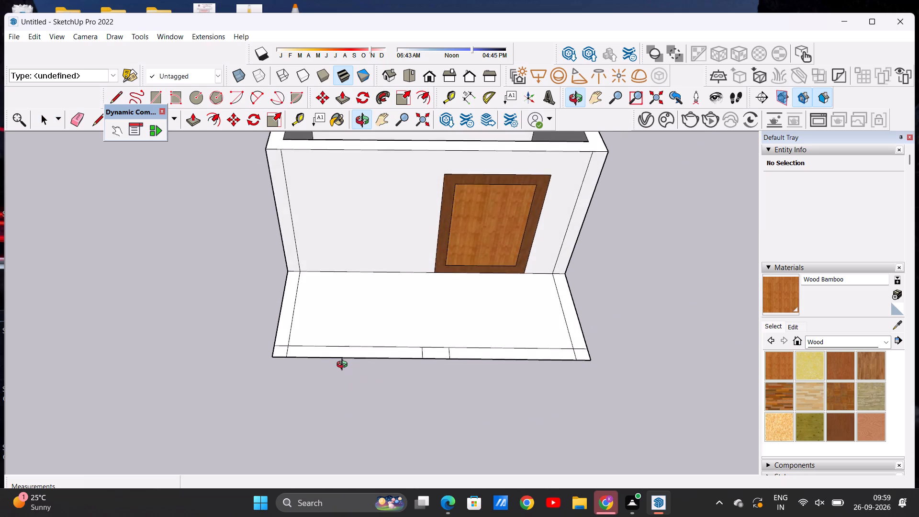
middle_click_drag(344, 366, 342, 371)
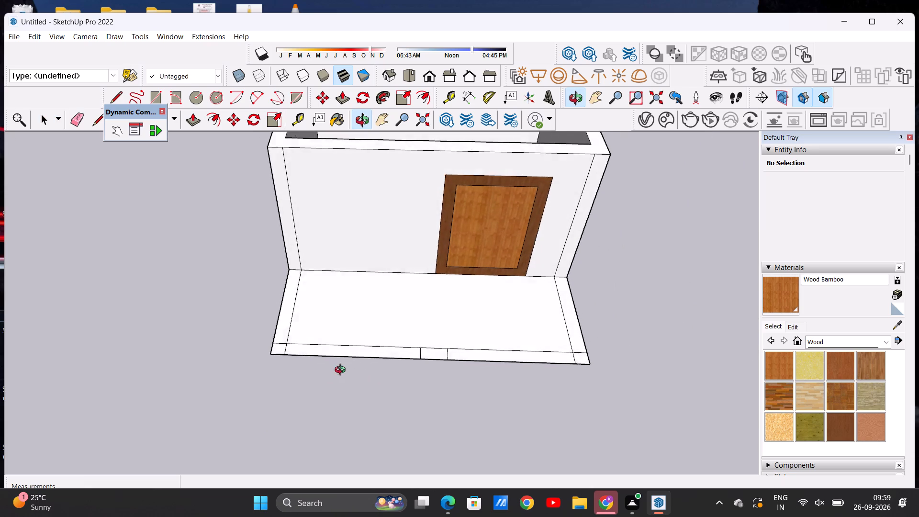
Push/Pull the square at the floor section's front-left corner up 4' 4 11/16", level with the room wall's top.
middle_click_drag(342, 371, 355, 397)
scroll(323, 372, "up", 1)
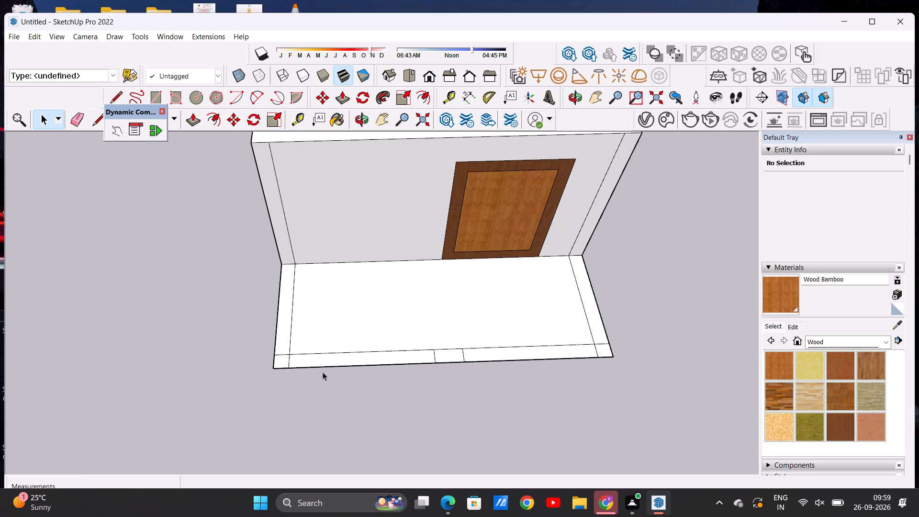
scroll(323, 372, "up", 1)
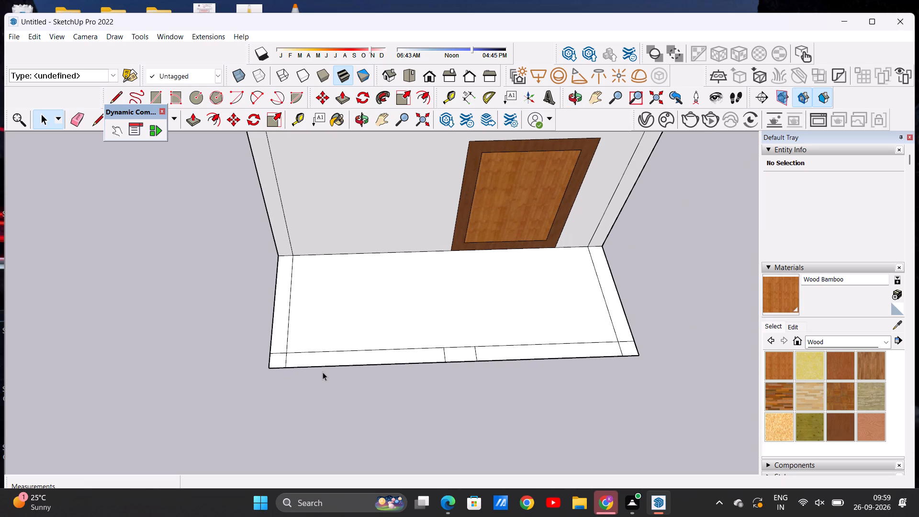
scroll(266, 330, "up", 3)
scroll(265, 327, "down", 13)
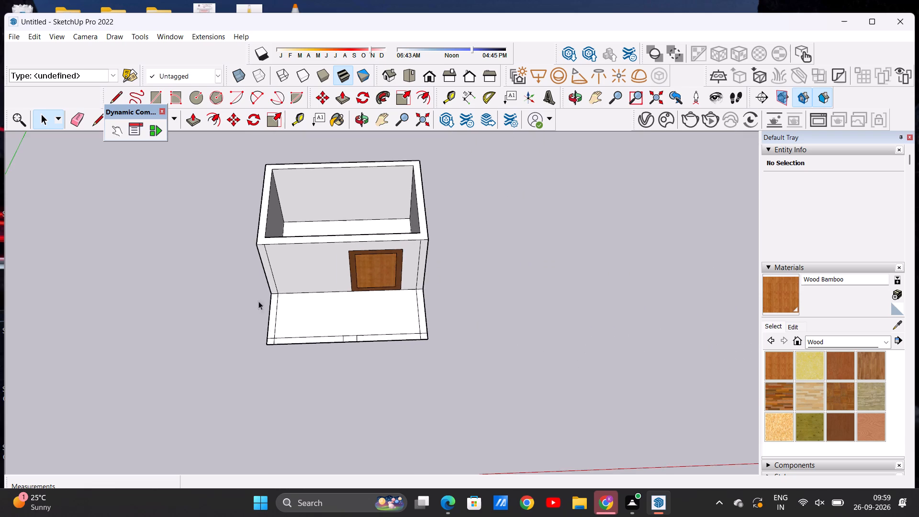
scroll(262, 279, "up", 8)
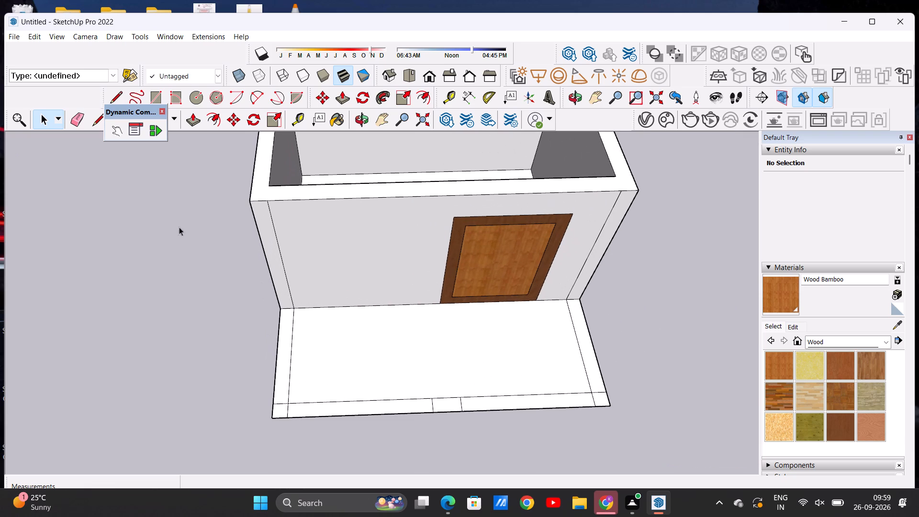
left_click(194, 117)
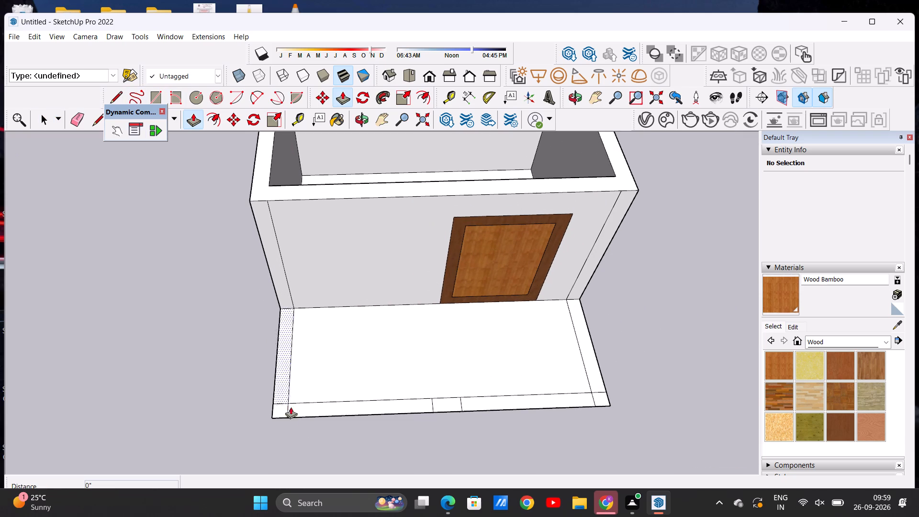
scroll(289, 416, "up", 7)
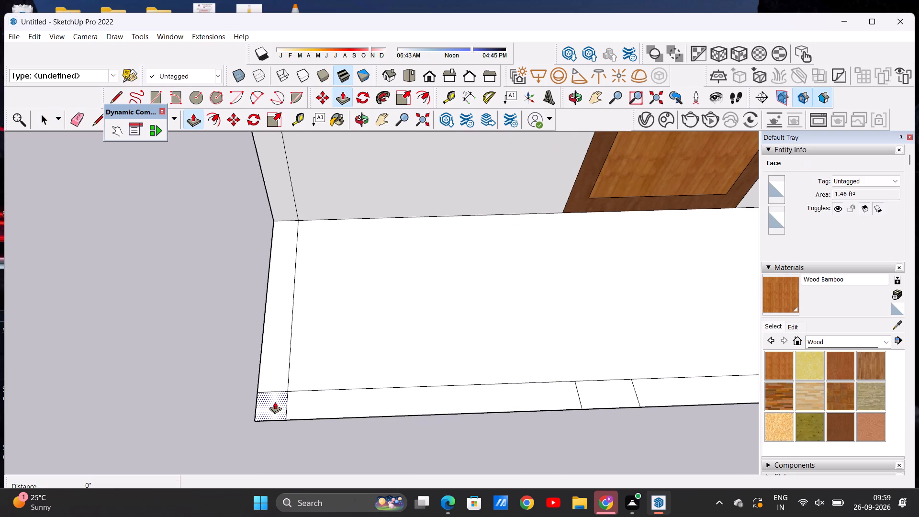
left_click(275, 402)
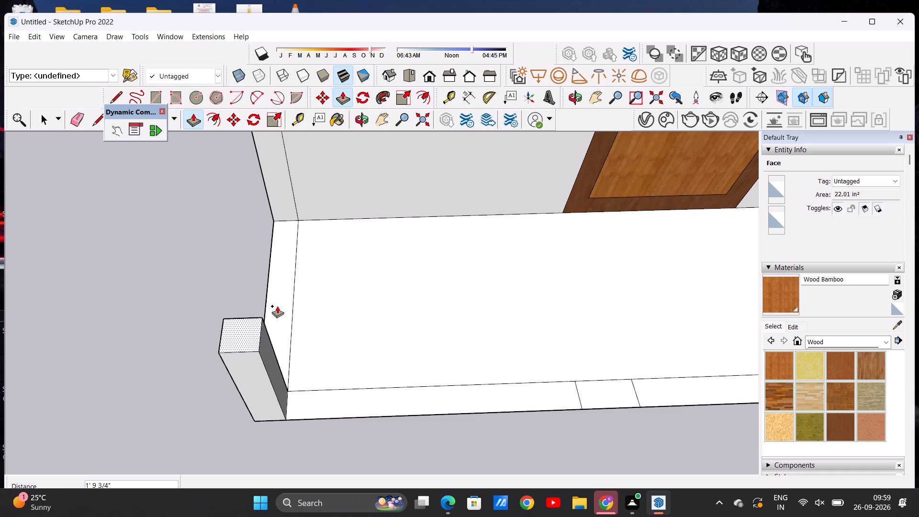
scroll(278, 280, "down", 8)
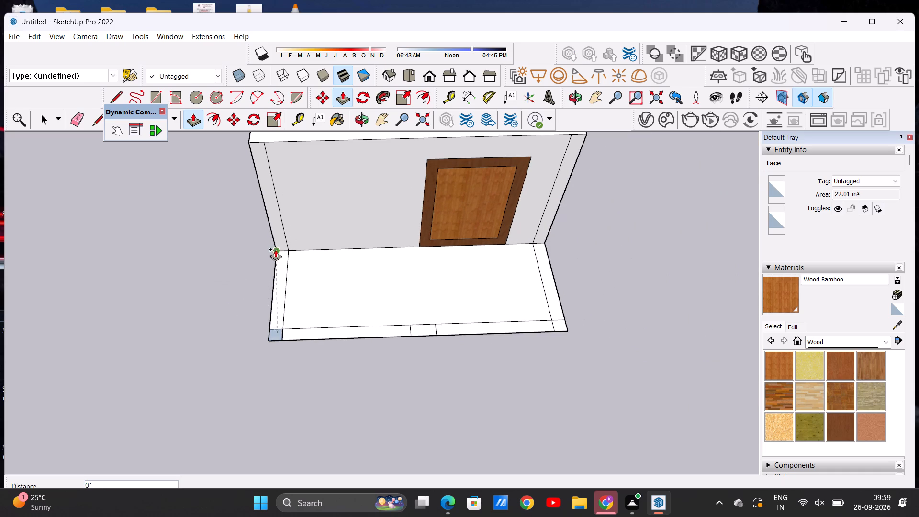
middle_click_drag(270, 220, 177, 250)
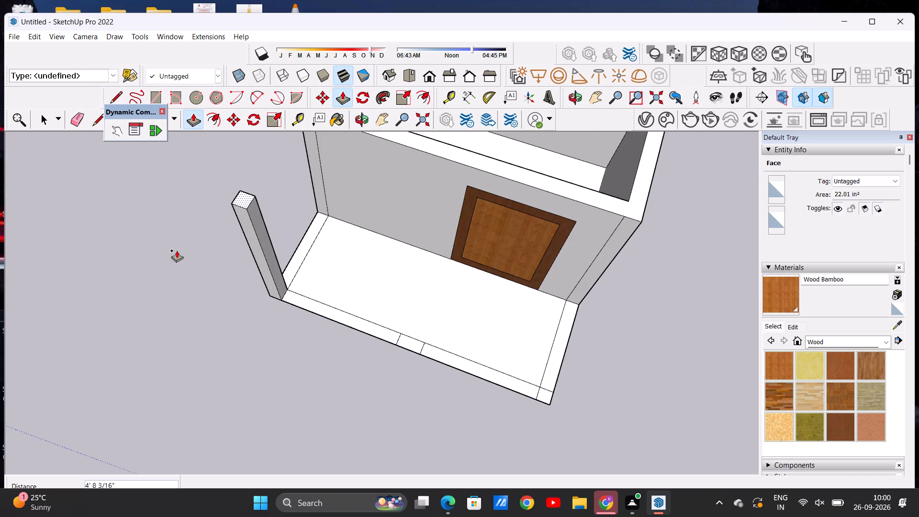
scroll(177, 258, "down", 5)
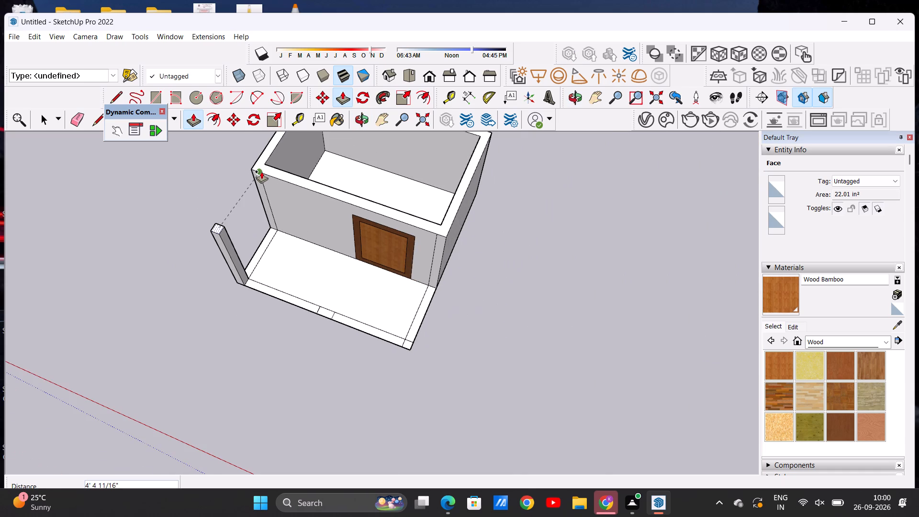
left_click(261, 171)
Push/Pull the square at the floor section's front-right corner up 4' 4 11/16", level with the room wall's top.
scroll(405, 340, "up", 12)
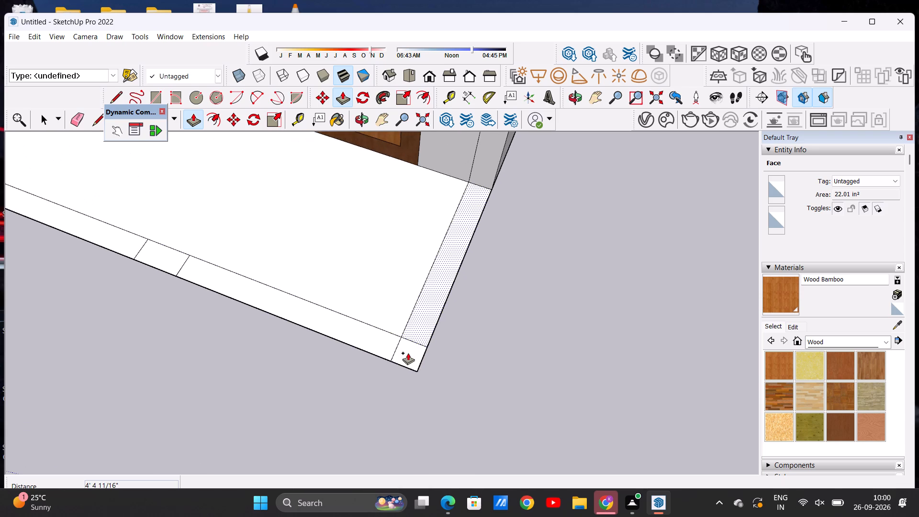
left_click(410, 353)
scroll(403, 284, "down", 7)
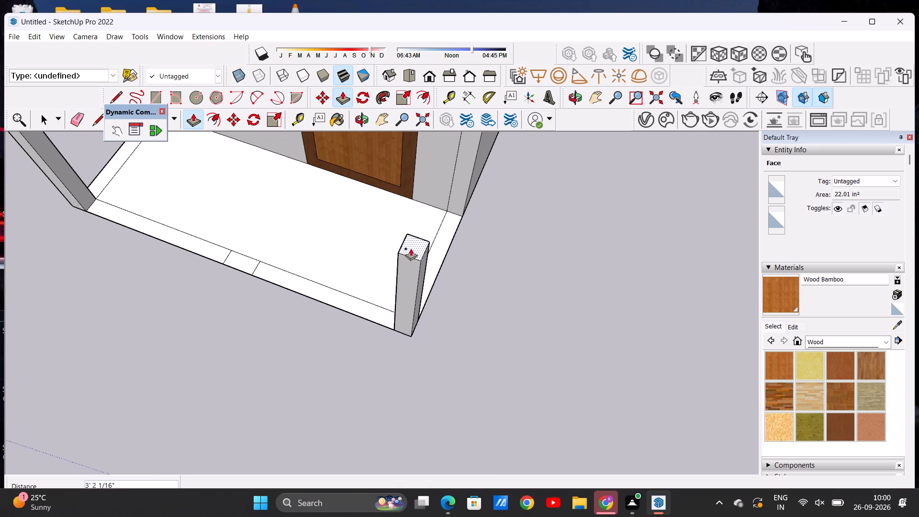
scroll(410, 258, "down", 12)
scroll(438, 205, "up", 12)
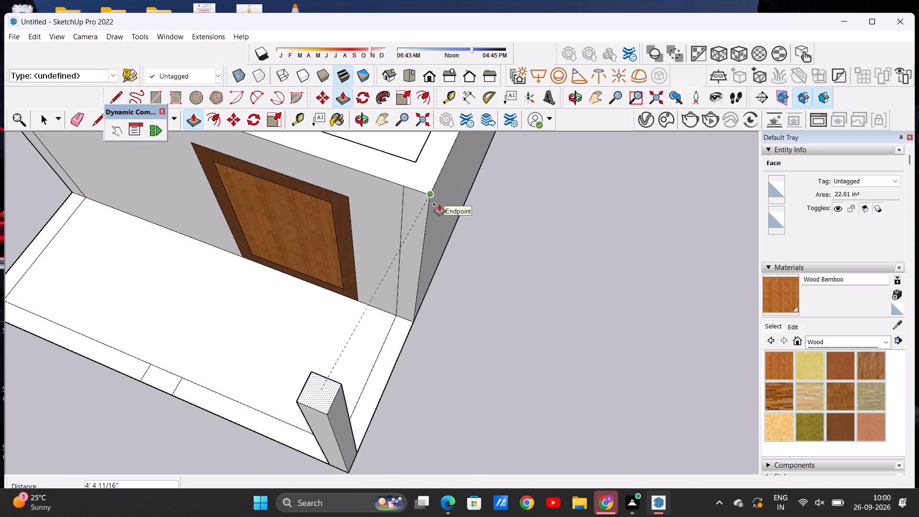
left_click(431, 193)
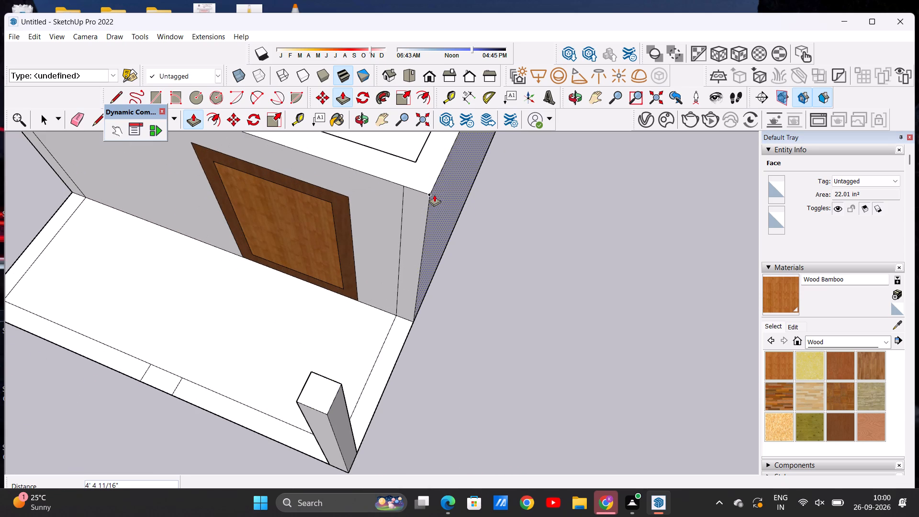
Push/Pull the short middle segment of the front border strip up 4' 4 11/16" to match the corner posts.
scroll(485, 240, "down", 13)
middle_click_drag(234, 359, 280, 291)
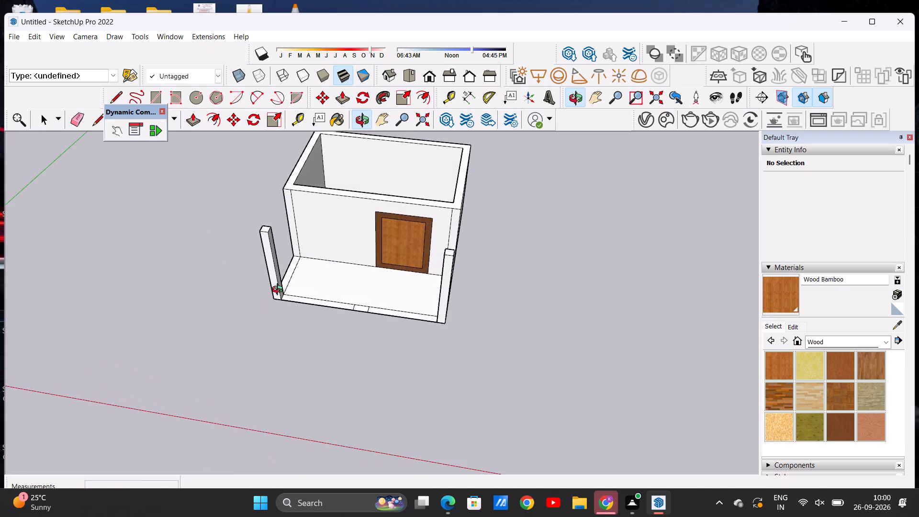
middle_click_drag(280, 291, 267, 239)
middle_click_drag(319, 317, 302, 359)
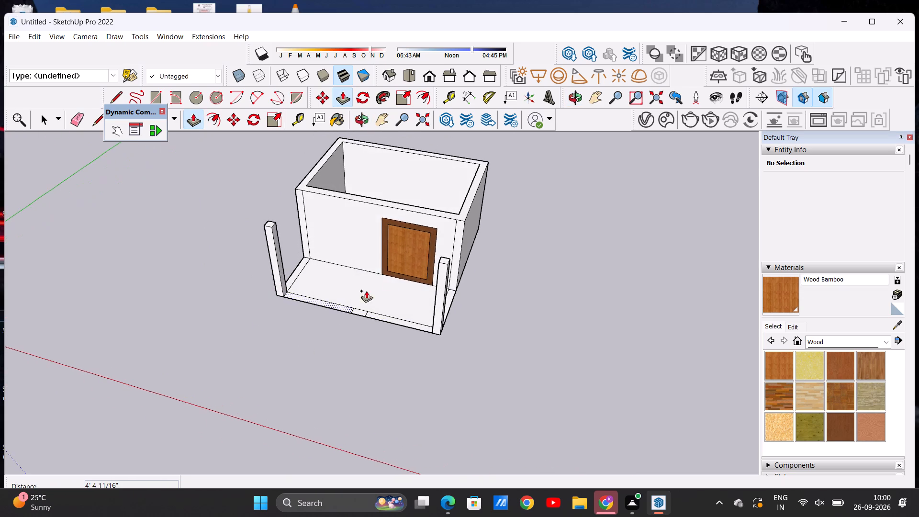
scroll(357, 286, "up", 6)
scroll(370, 327, "up", 6)
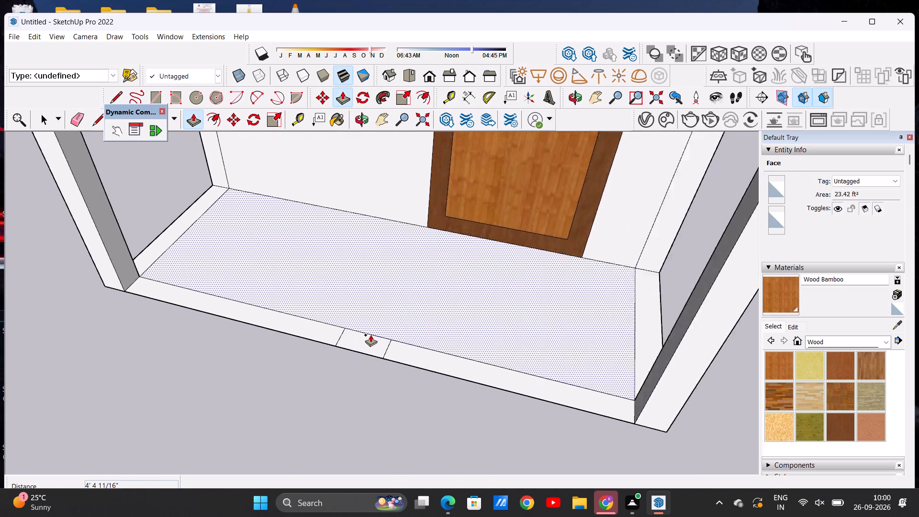
scroll(370, 335, "up", 1)
left_click(371, 342)
scroll(370, 268, "down", 3)
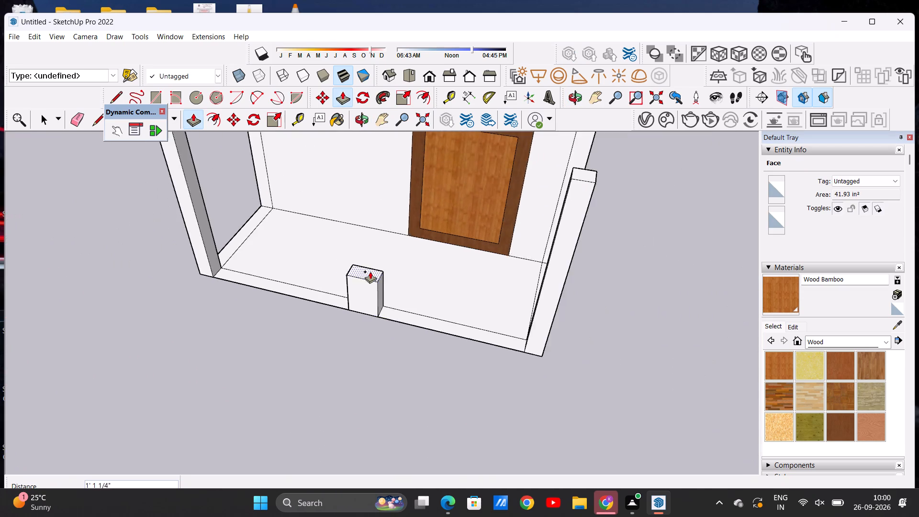
scroll(370, 271, "down", 13)
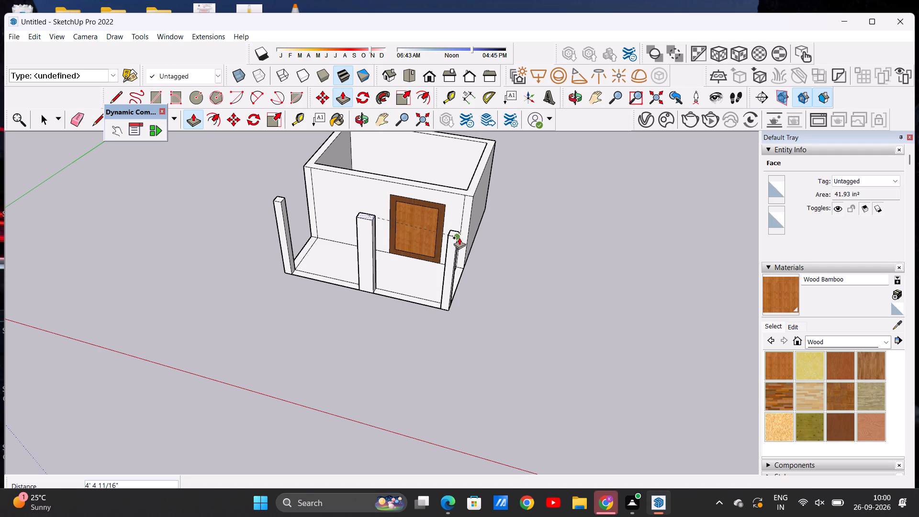
left_click(450, 238)
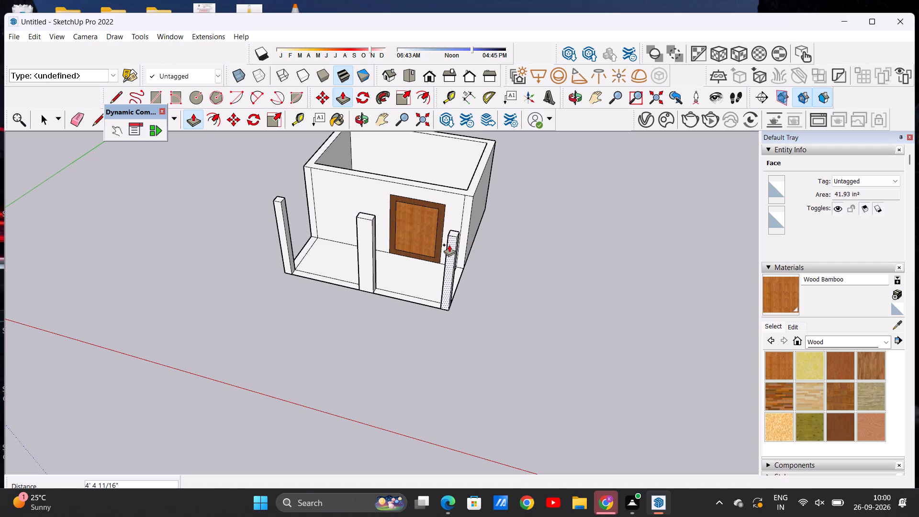
key("space")
Examine the three front posts and the room's front wall from several angles.
middle_click_drag(188, 364, 242, 283)
scroll(246, 287, "down", 5)
middle_click_drag(280, 310, 302, 270)
scroll(305, 266, "up", 7)
middle_click_drag(290, 322, 288, 466)
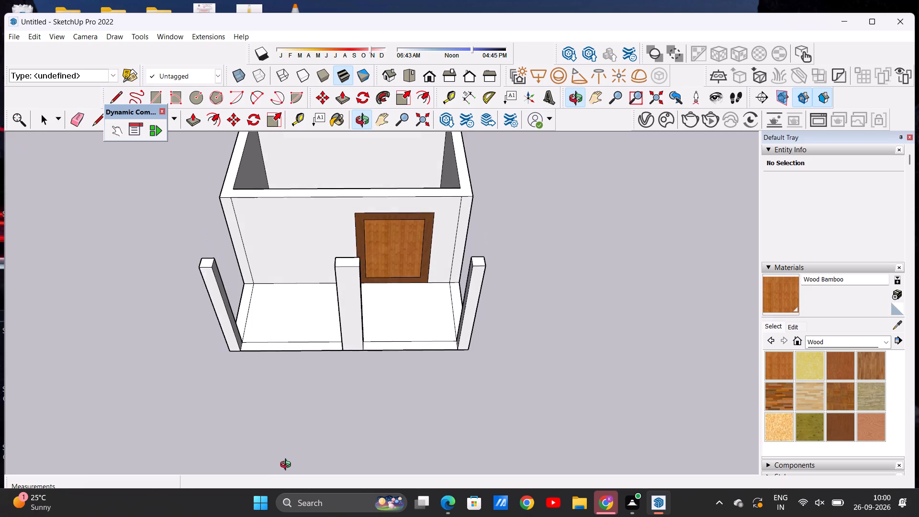
middle_click_drag(288, 466, 284, 475)
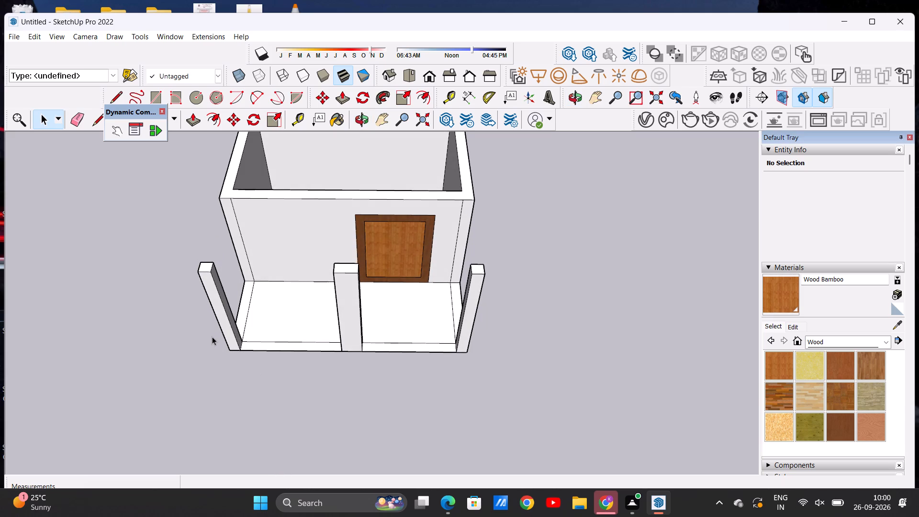
scroll(212, 337, "up", 1)
middle_click_drag(213, 338, 420, 257)
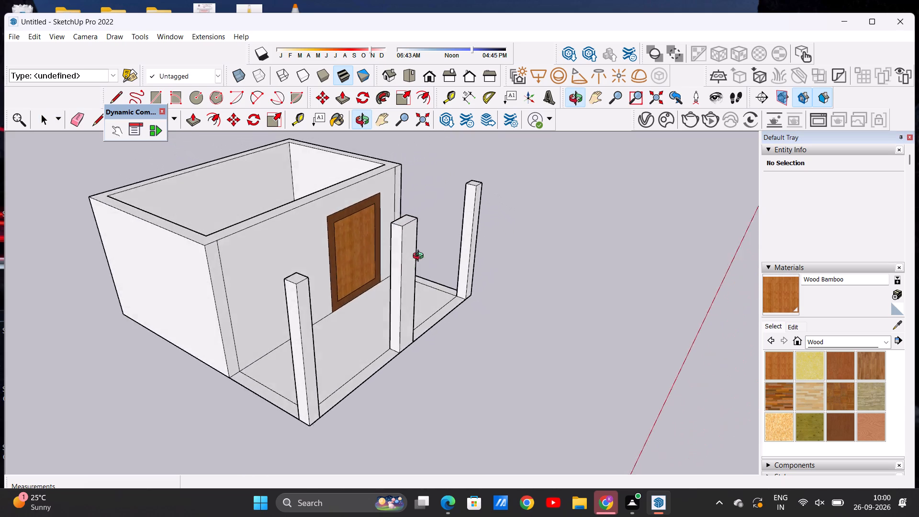
middle_click_drag(420, 257, 424, 231)
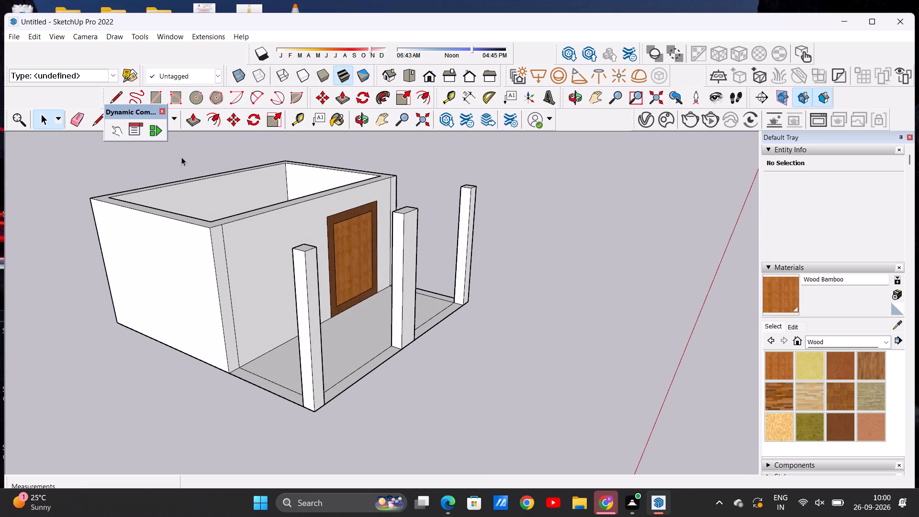
Draw a line about 4 11/16" long across each narrow side strip of the front wall, at equal height near the top.
left_click(112, 93)
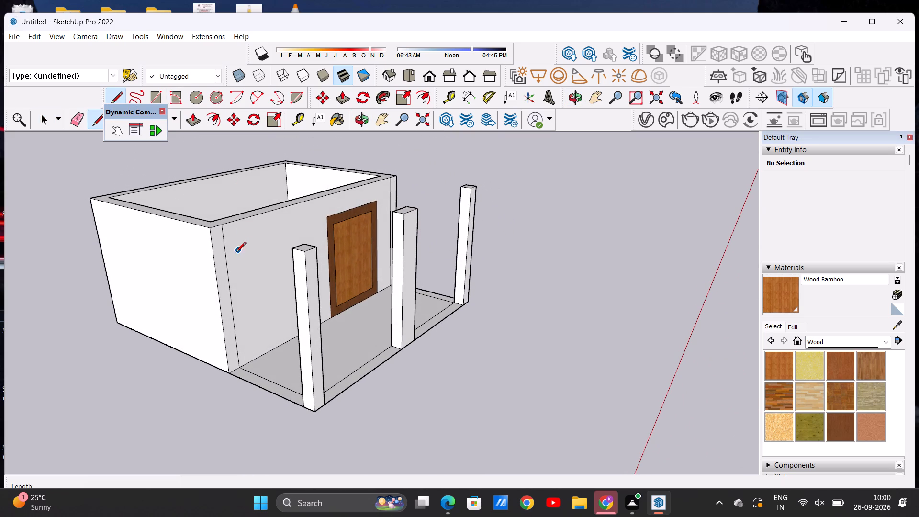
scroll(234, 256, "up", 8)
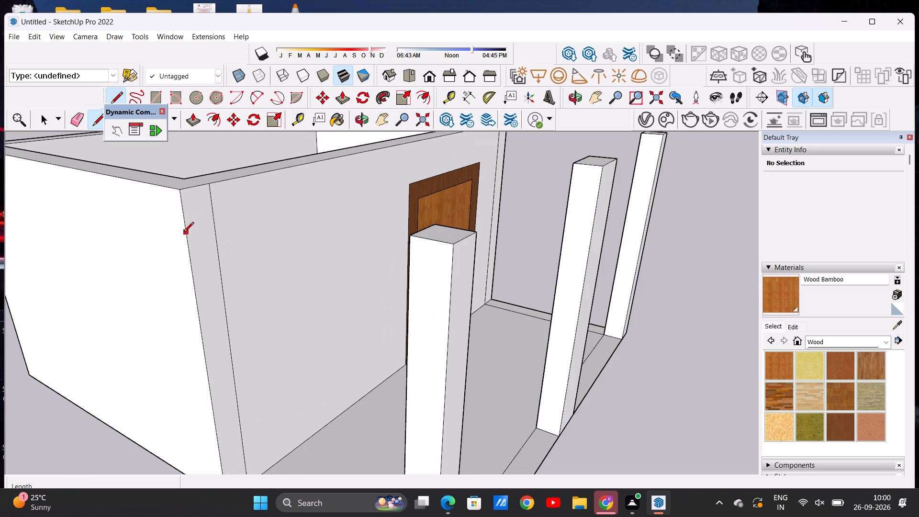
left_click(184, 233)
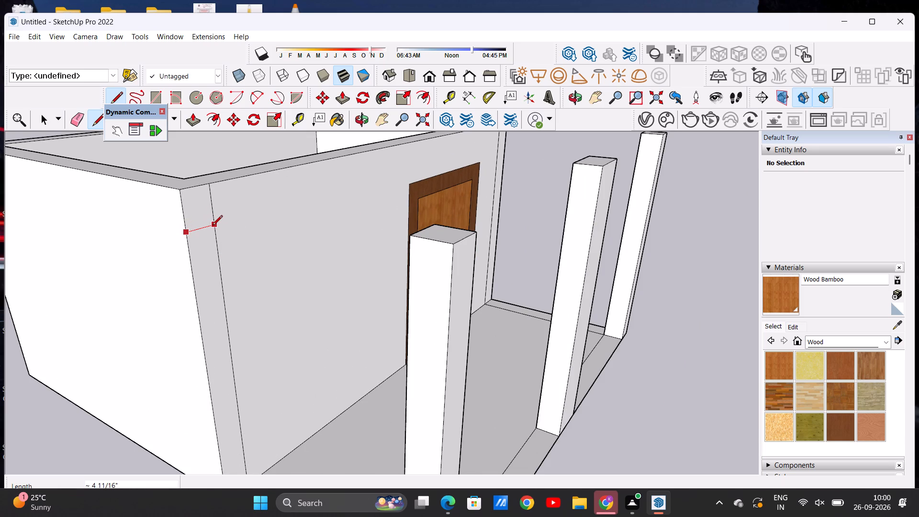
left_click(213, 226)
scroll(224, 203, "down", 9)
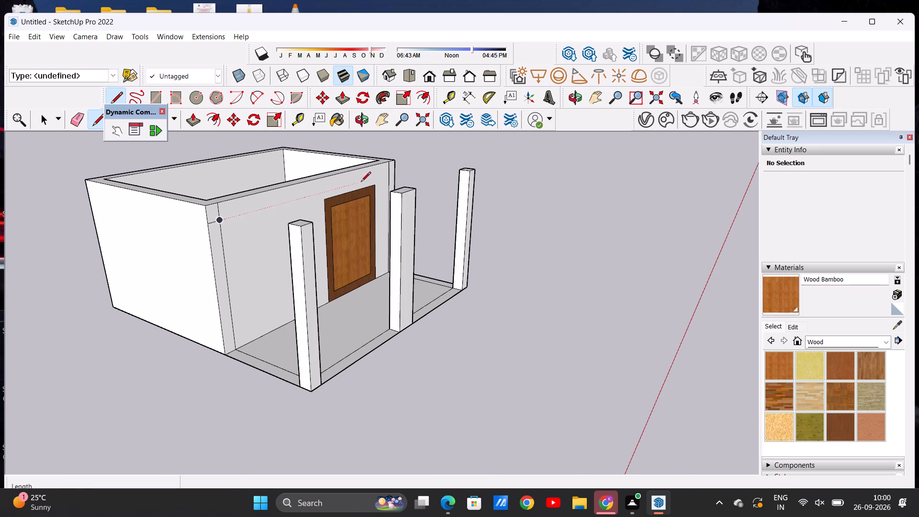
scroll(390, 177, "up", 15)
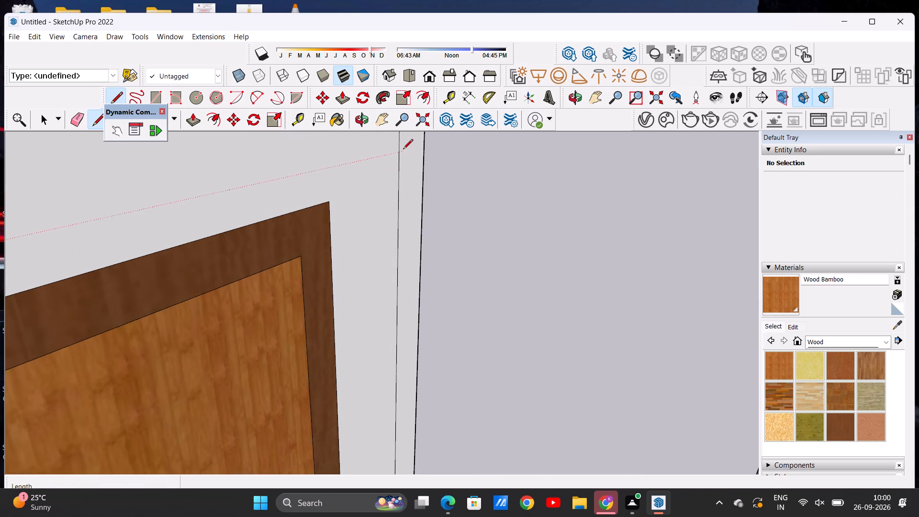
left_click(397, 154)
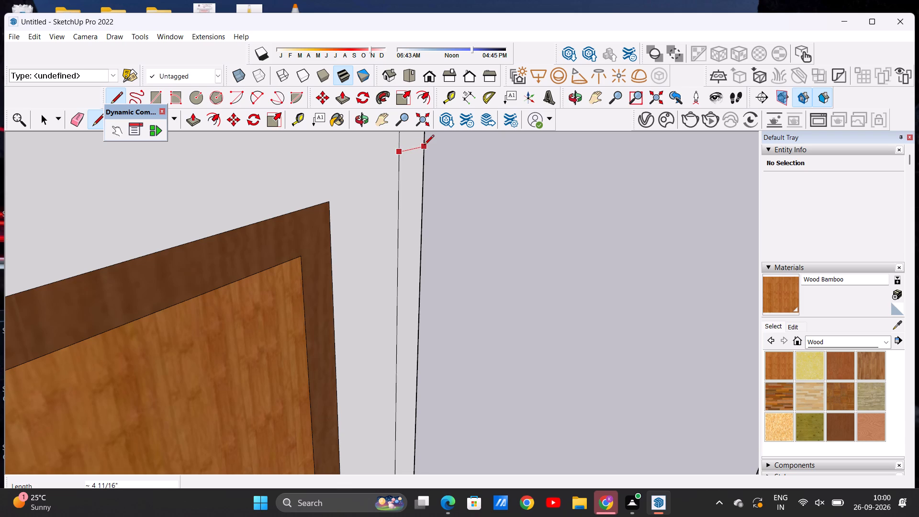
left_click(424, 146)
key("space")
Push/Pull the small top face of the front wall's left strip out about 2' 11 3/8" to the front-left post.
scroll(235, 231, "down", 8)
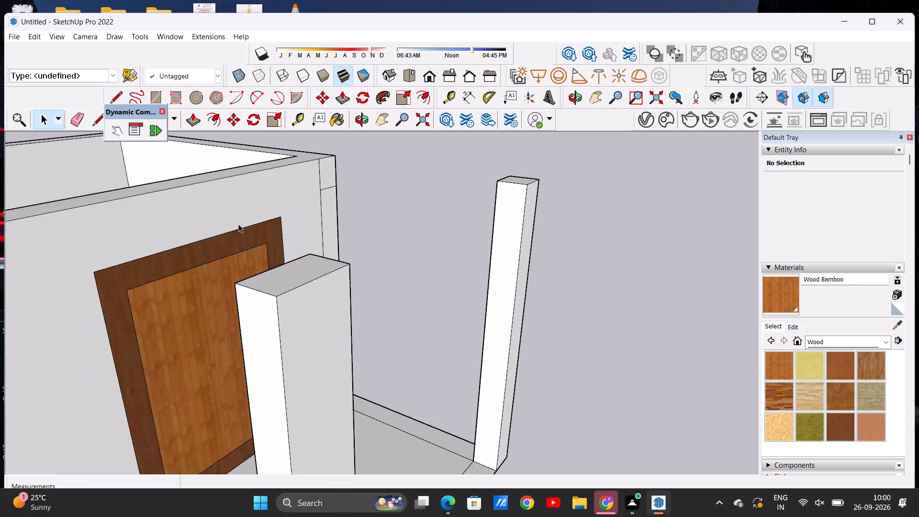
scroll(238, 224, "down", 13)
middle_click_drag(160, 303, 426, 258)
middle_click_drag(340, 268, 221, 298)
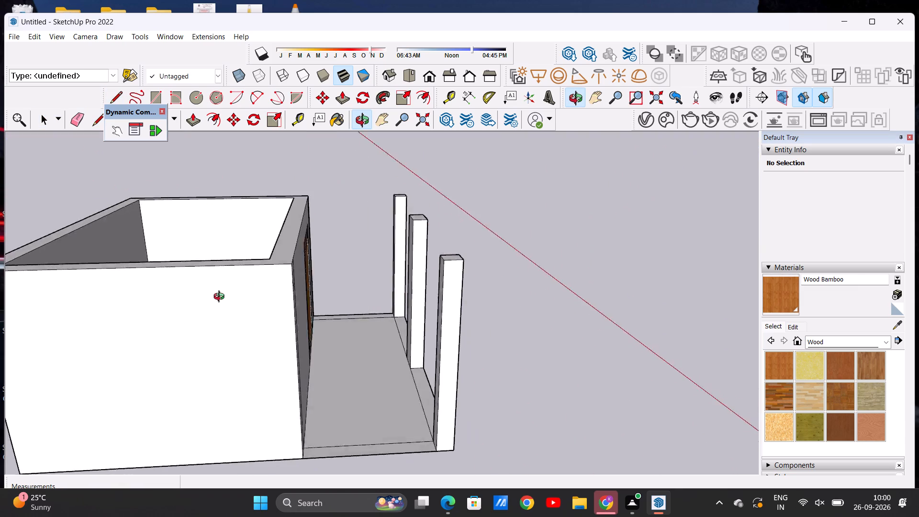
middle_click_drag(221, 298, 132, 268)
scroll(159, 280, "down", 3)
scroll(219, 248, "up", 5)
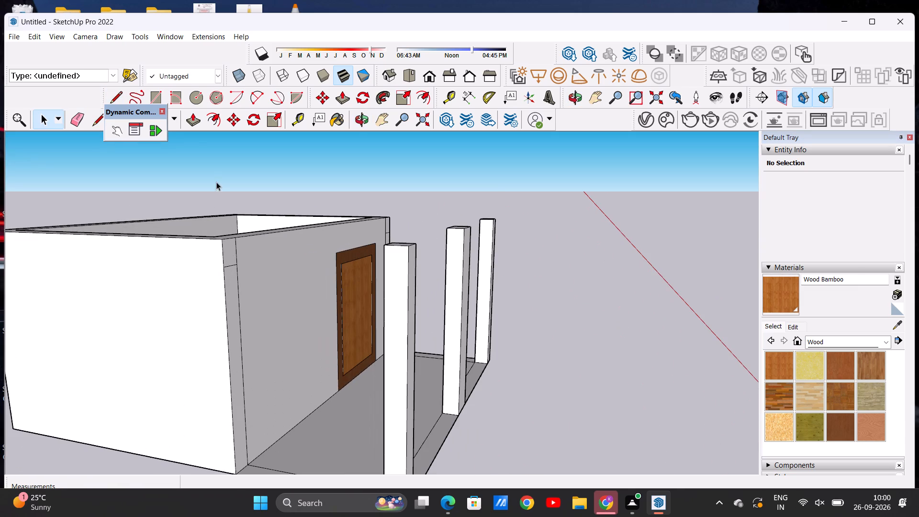
left_click(192, 121)
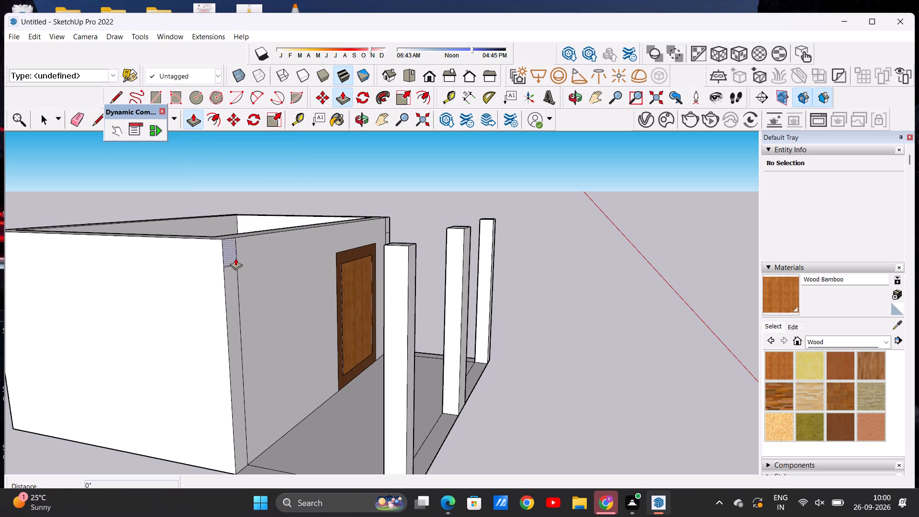
scroll(235, 257, "up", 8)
left_click(212, 246)
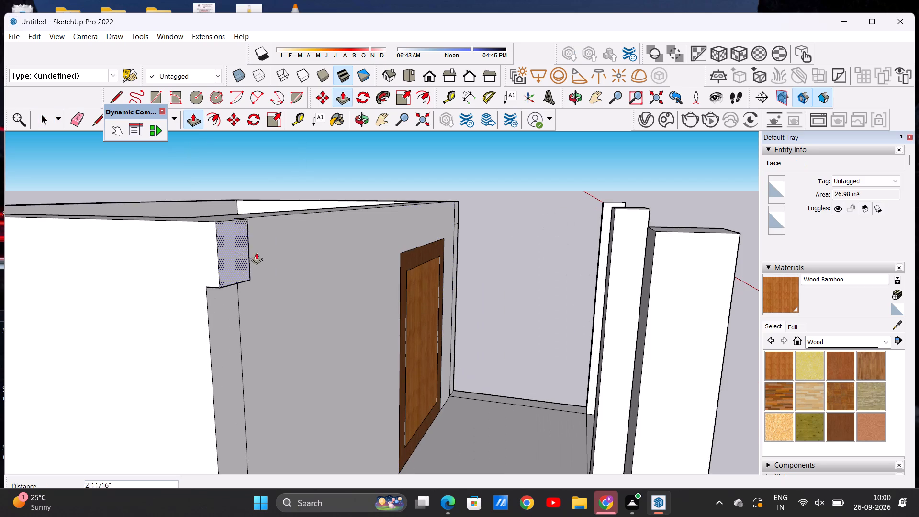
scroll(378, 264, "down", 7)
scroll(512, 248, "up", 2)
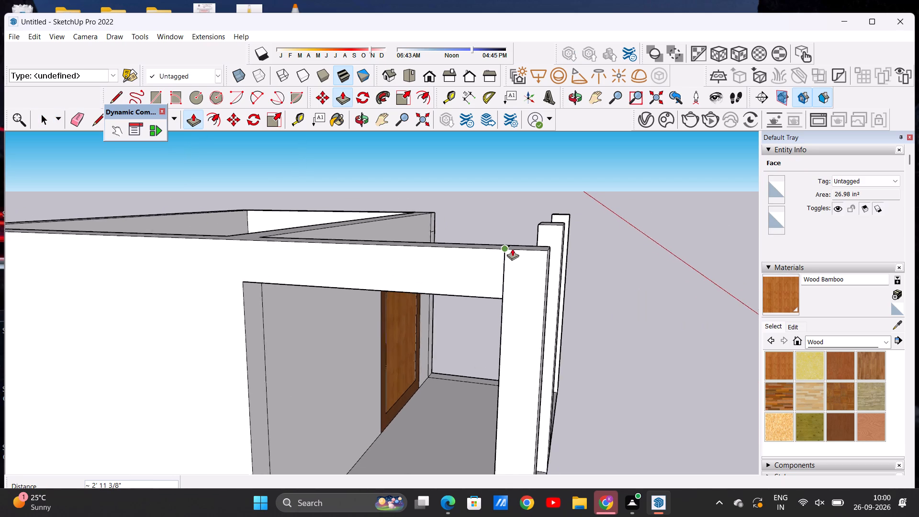
scroll(512, 248, "up", 4)
left_click(503, 251)
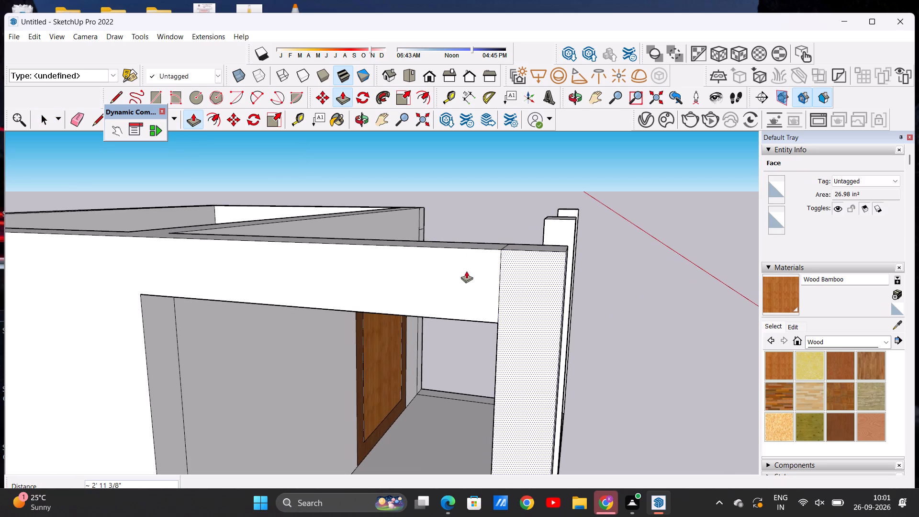
Push/Pull the small top face of the front wall's right strip out about 2' 11 3/8" to the front-right post.
scroll(447, 264, "down", 20)
middle_click_drag(503, 279, 98, 328)
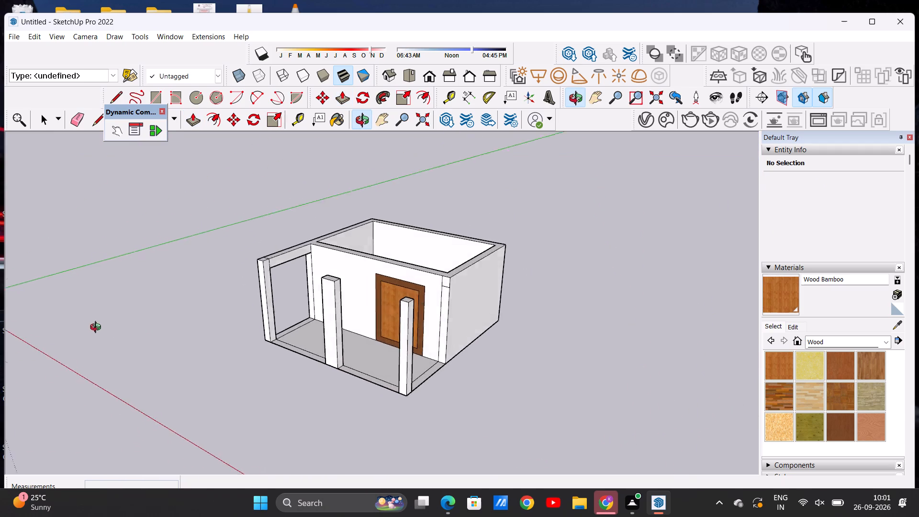
middle_click_drag(98, 328, 65, 324)
scroll(430, 269, "up", 12)
left_click(426, 298)
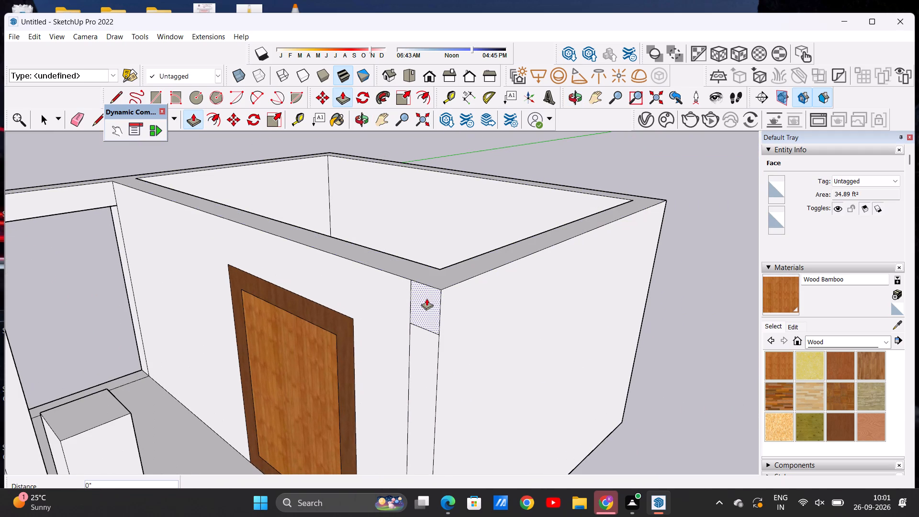
scroll(335, 311, "down", 7)
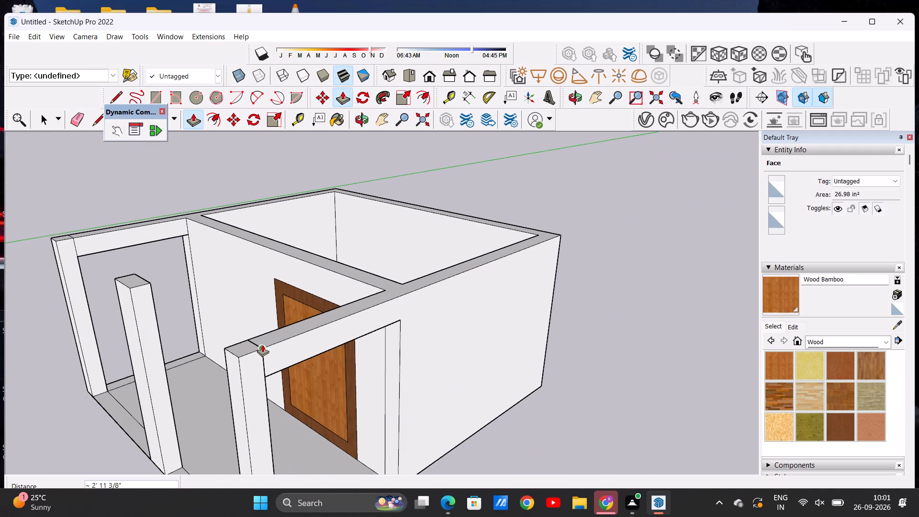
left_click(262, 345)
Push/Pull the porch floor's left border strip up 2' 1 11/16" as a low side wall beneath the beam.
scroll(307, 309, "down", 14)
middle_click_drag(215, 331, 466, 292)
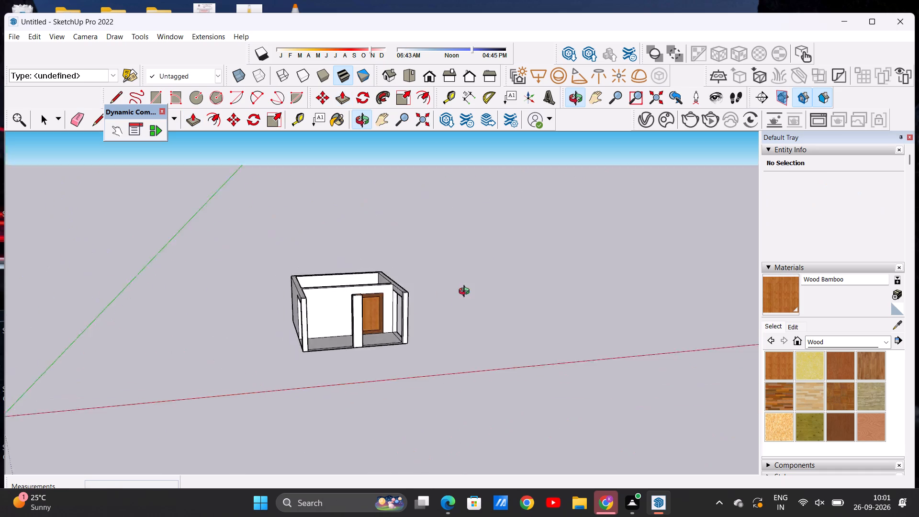
middle_click_drag(466, 292, 518, 283)
middle_click_drag(274, 366, 357, 427)
scroll(348, 363, "up", 6)
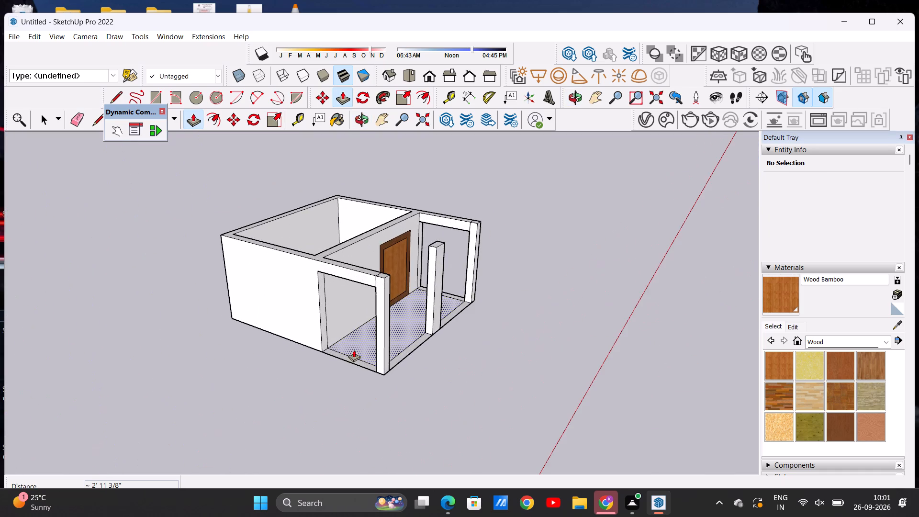
scroll(354, 350, "up", 5)
middle_click_drag(321, 381, 331, 460)
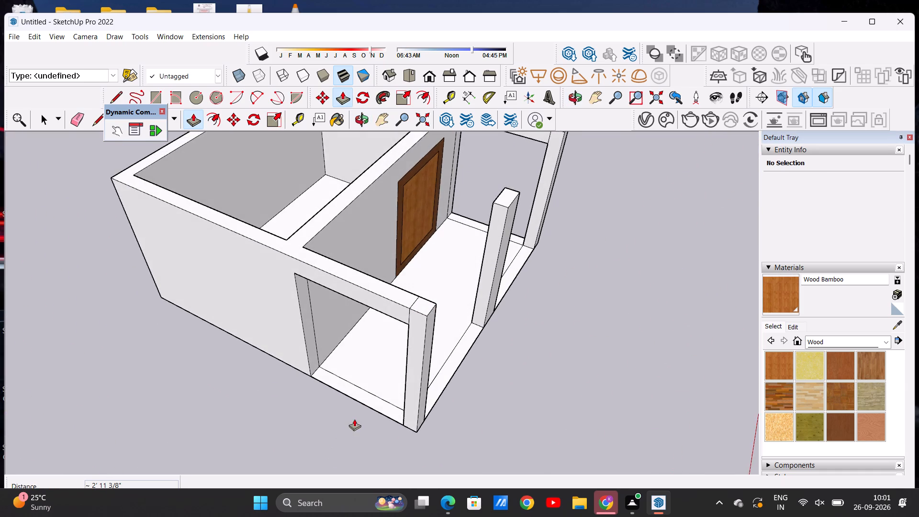
scroll(358, 414, "up", 6)
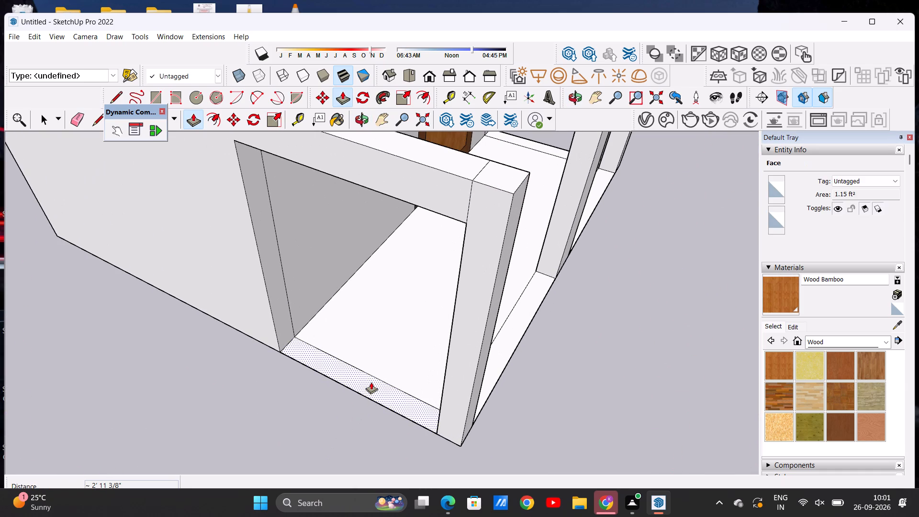
left_click(371, 382)
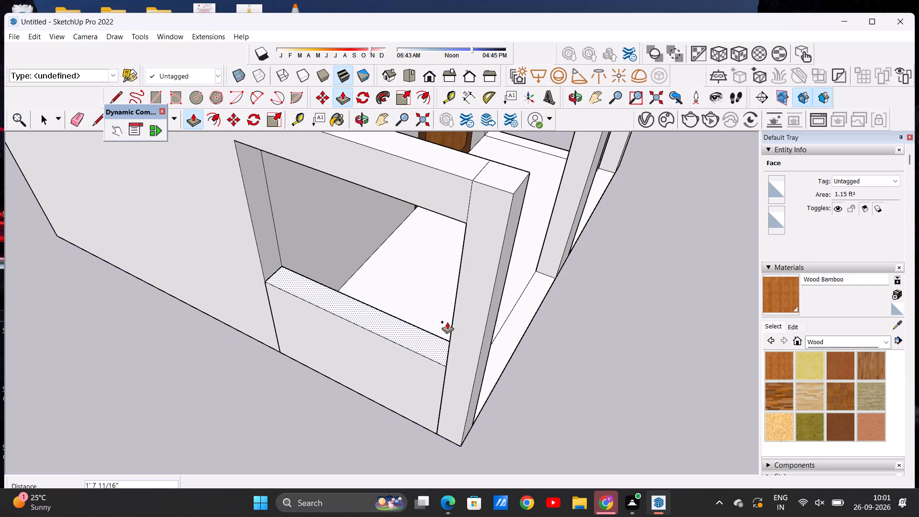
middle_click_drag(389, 372, 383, 291)
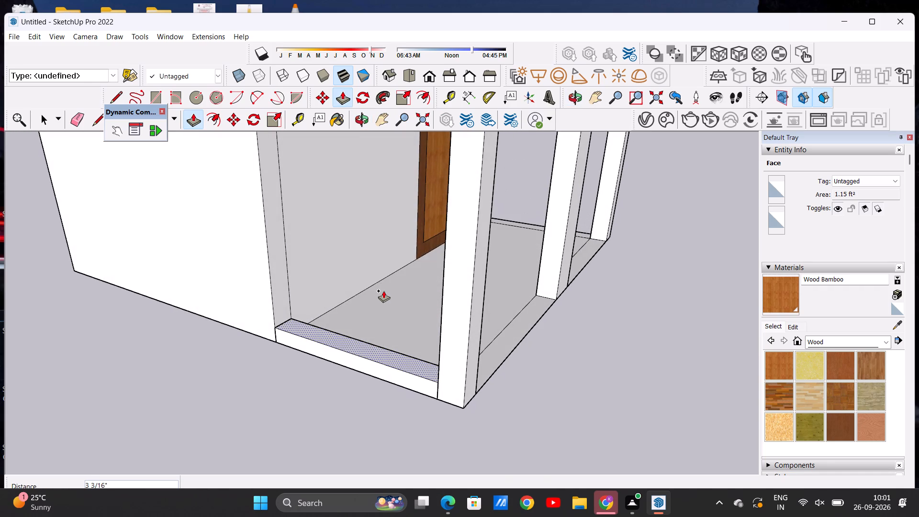
scroll(381, 318, "down", 9)
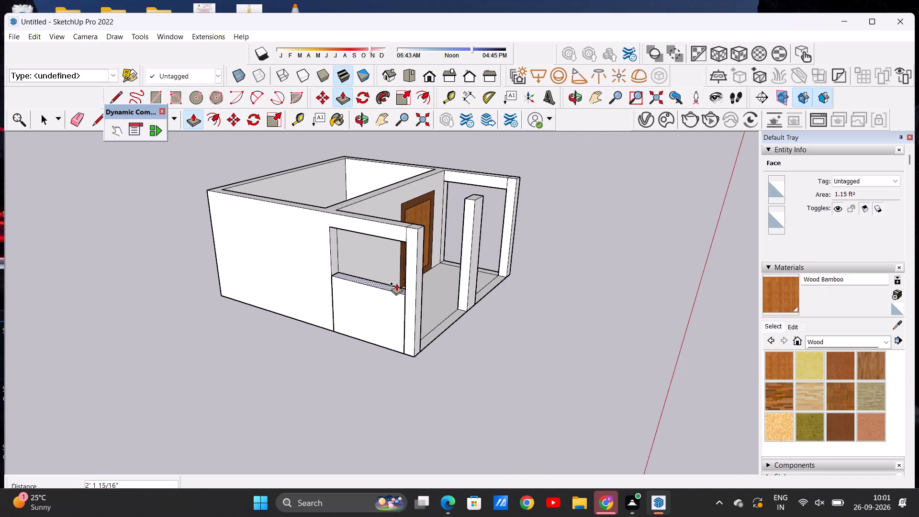
left_click(393, 284)
Push/Pull the porch floor's right border strip up 2' 1 11/16", level with the low wall on the left side.
scroll(338, 303, "down", 8)
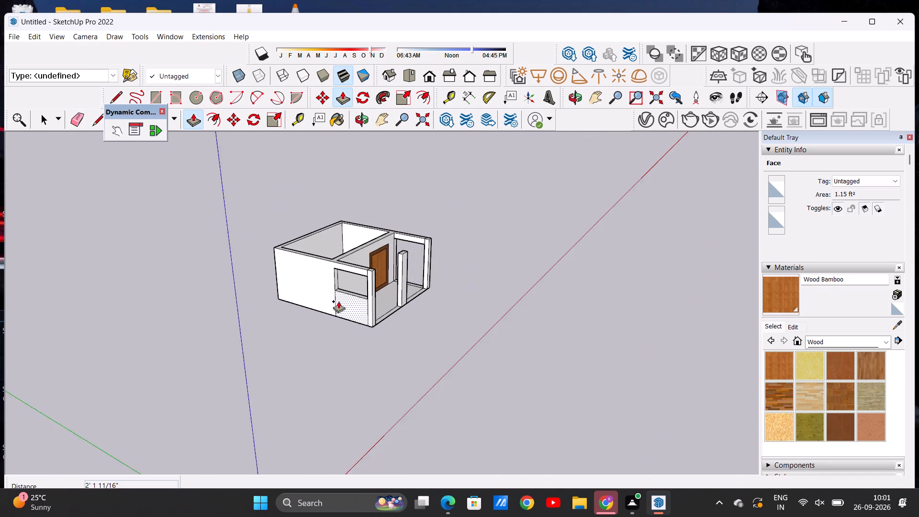
scroll(338, 301, "down", 2)
middle_click_drag(424, 284, 90, 349)
scroll(433, 290, "up", 7)
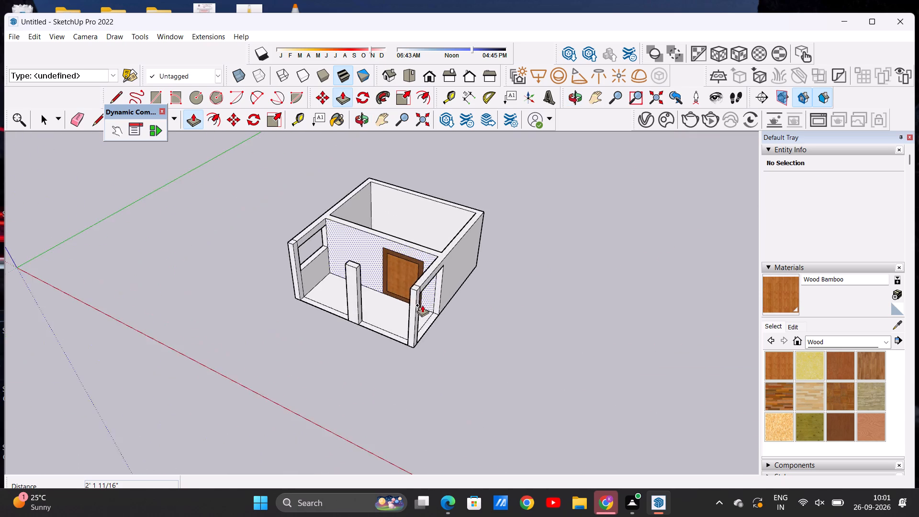
scroll(422, 305, "up", 10)
left_click(454, 362)
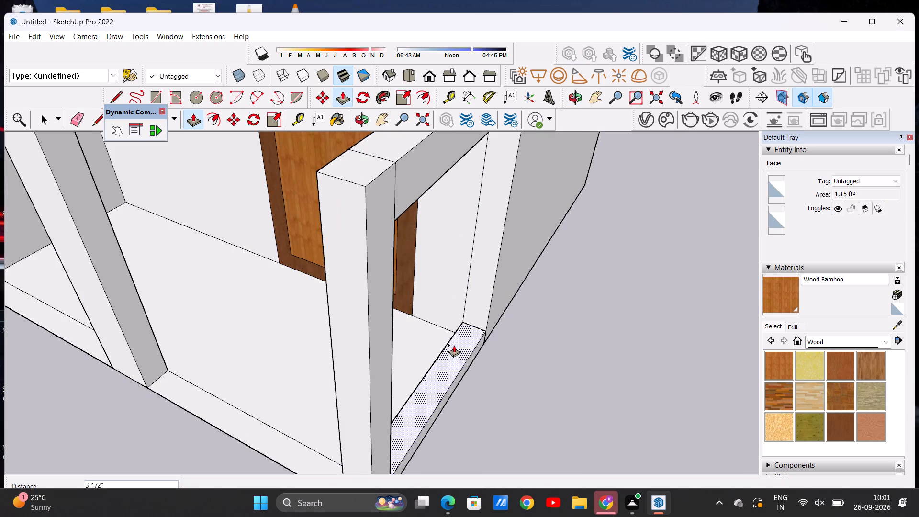
scroll(463, 284, "down", 6)
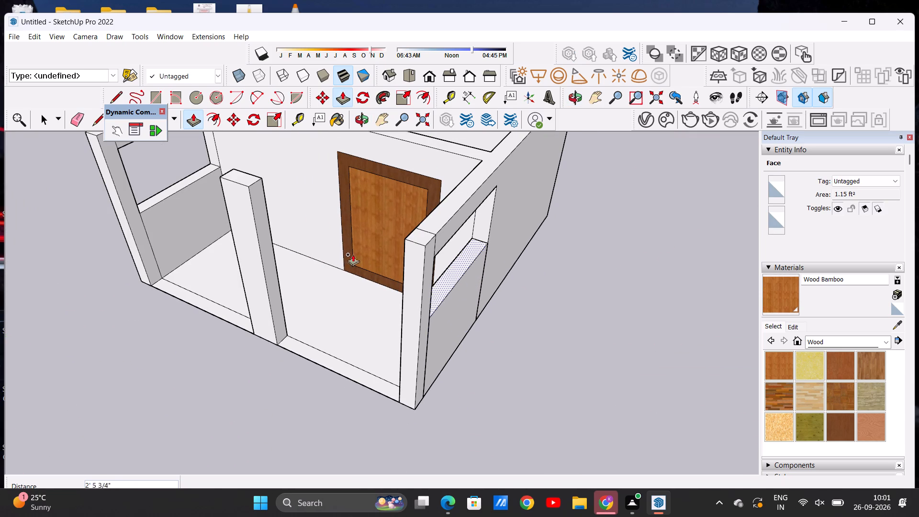
left_click(215, 166)
key("space")
Examine the porch's low side walls, beams and middle post from the sides, front and above.
scroll(337, 280, "down", 10)
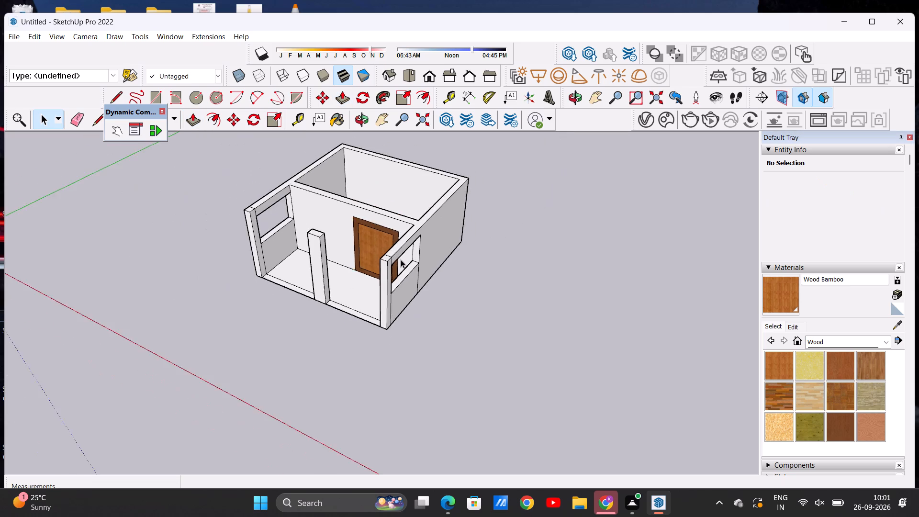
middle_click_drag(428, 289, 213, 180)
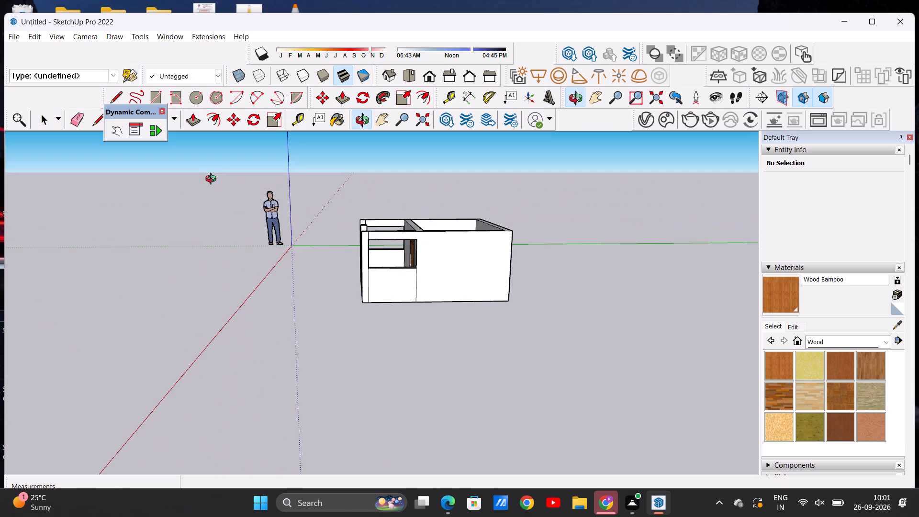
middle_click_drag(213, 180, 503, 213)
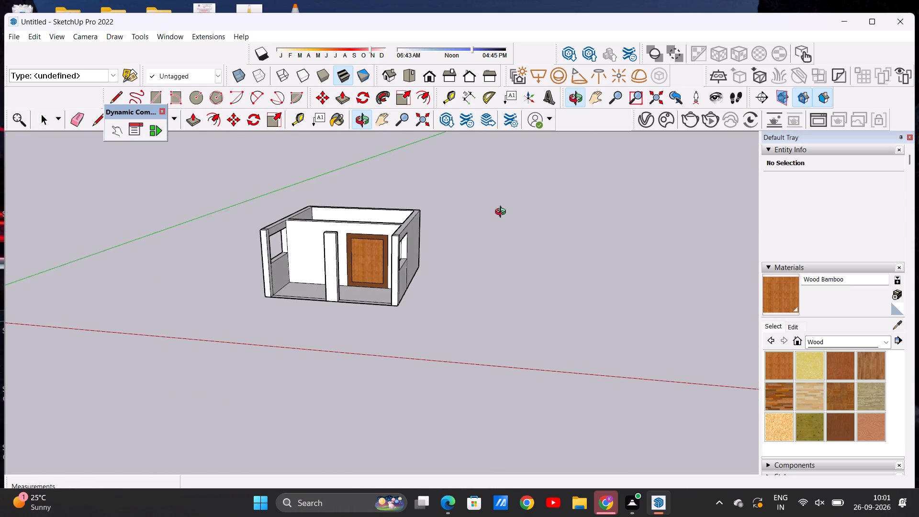
middle_click_drag(503, 213, 503, 215)
scroll(326, 274, "down", 4)
middle_click_drag(240, 297, 541, 289)
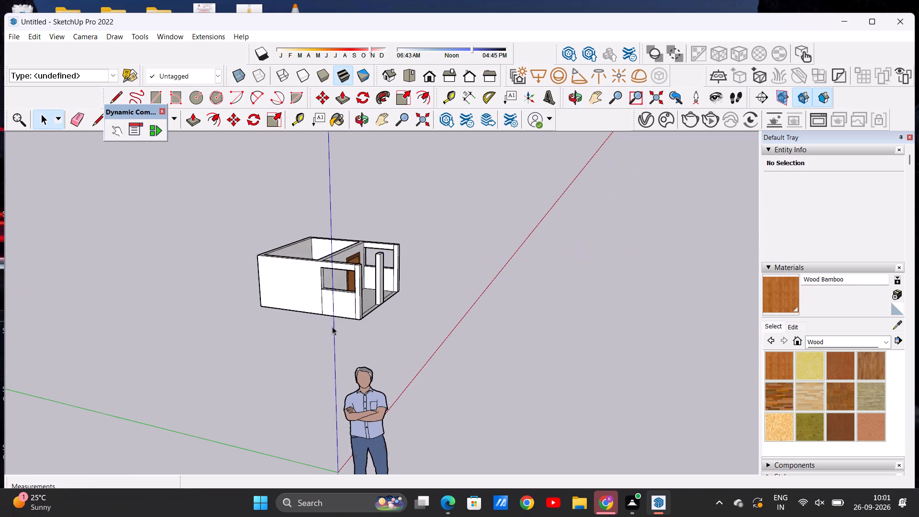
scroll(340, 329, "up", 8)
scroll(289, 310, "up", 1)
middle_click_drag(289, 310, 108, 371)
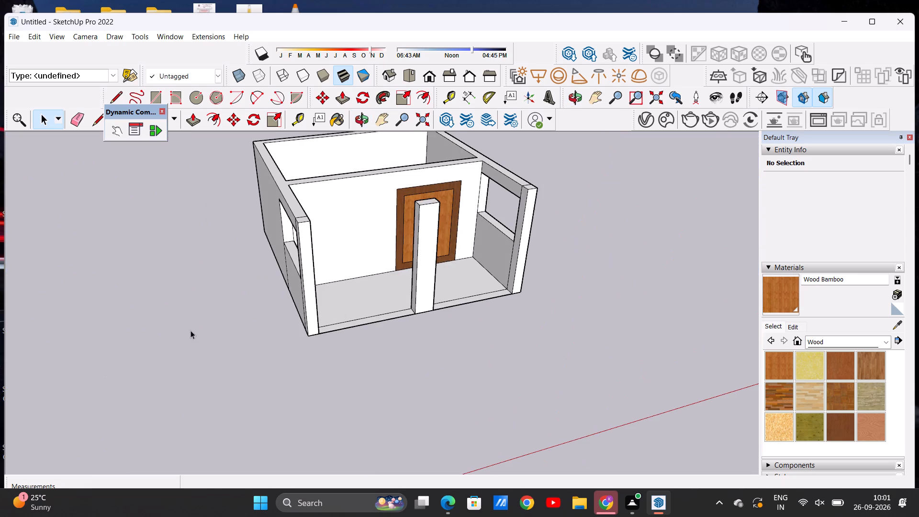
scroll(261, 305, "up", 4)
scroll(260, 305, "down", 7)
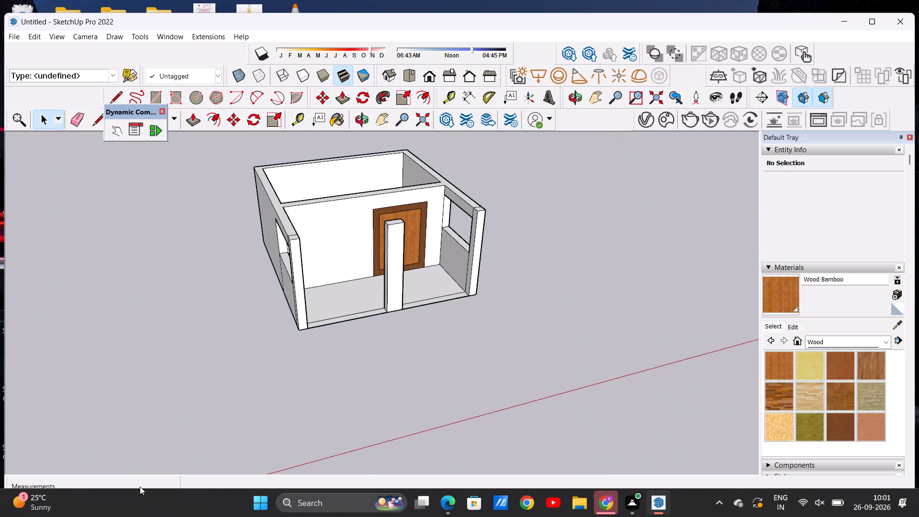
middle_click_drag(330, 368, 272, 438)
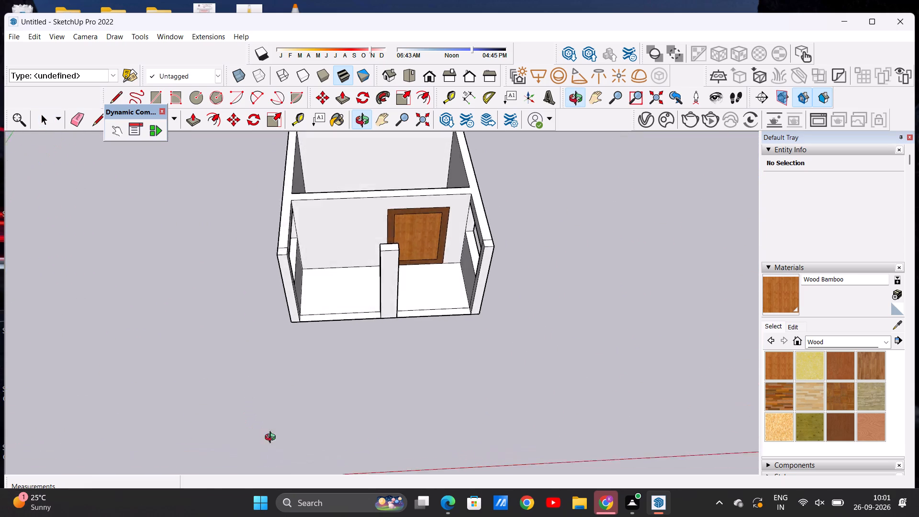
middle_click_drag(272, 438, 300, 455)
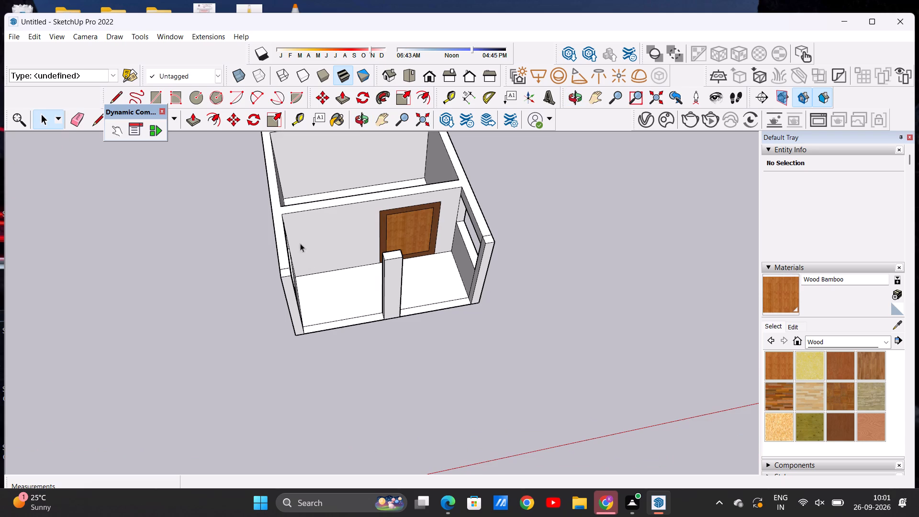
scroll(290, 225, "up", 6)
scroll(269, 241, "down", 1)
middle_click_drag(263, 257, 246, 352)
scroll(279, 302, "down", 6)
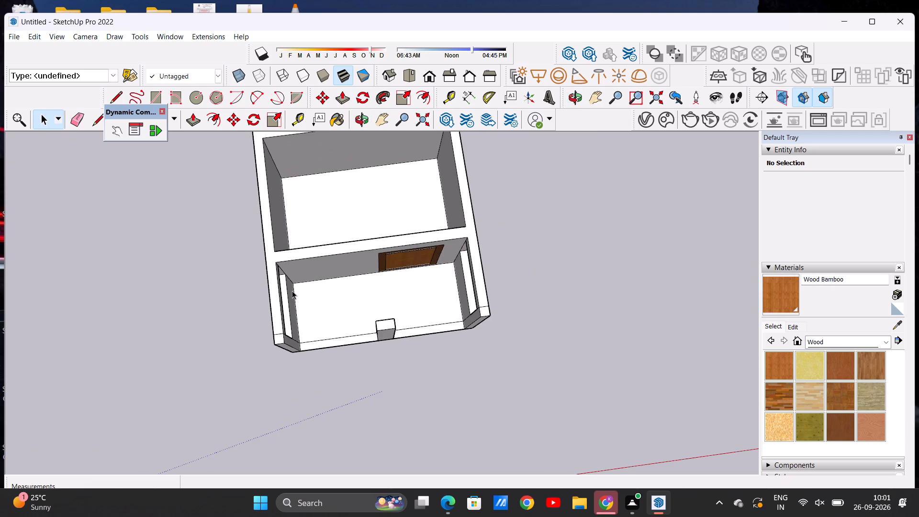
scroll(293, 248, "up", 4)
scroll(293, 248, "down", 4)
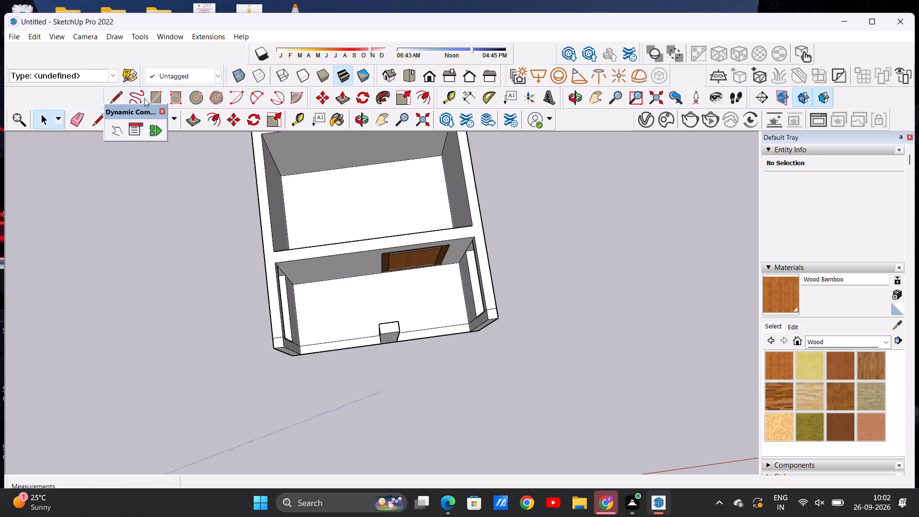
scroll(285, 230, "down", 6)
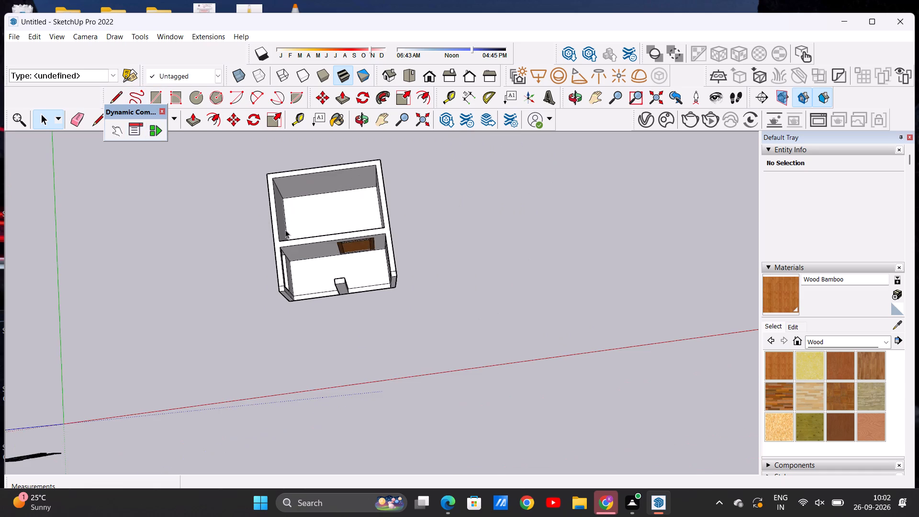
scroll(285, 230, "down", 5)
middle_click_drag(335, 328, 328, 209)
middle_click_drag(306, 305, 303, 254)
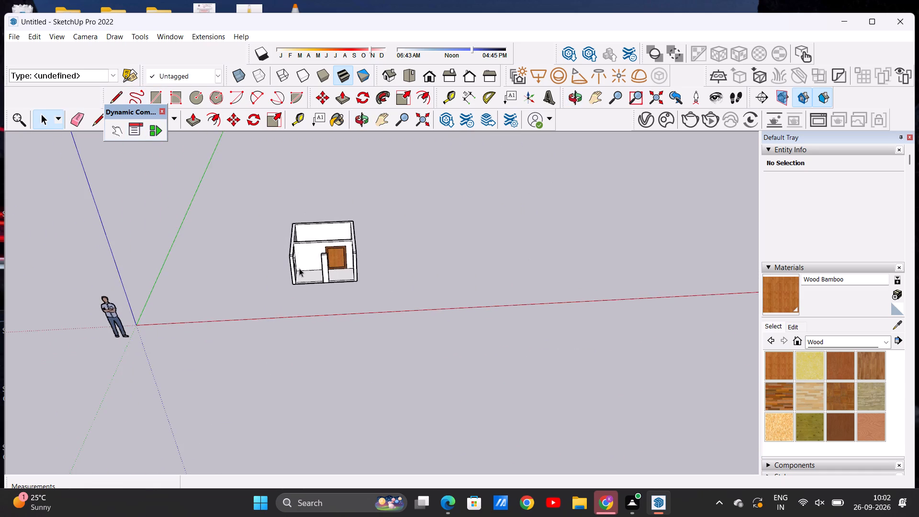
scroll(298, 268, "up", 16)
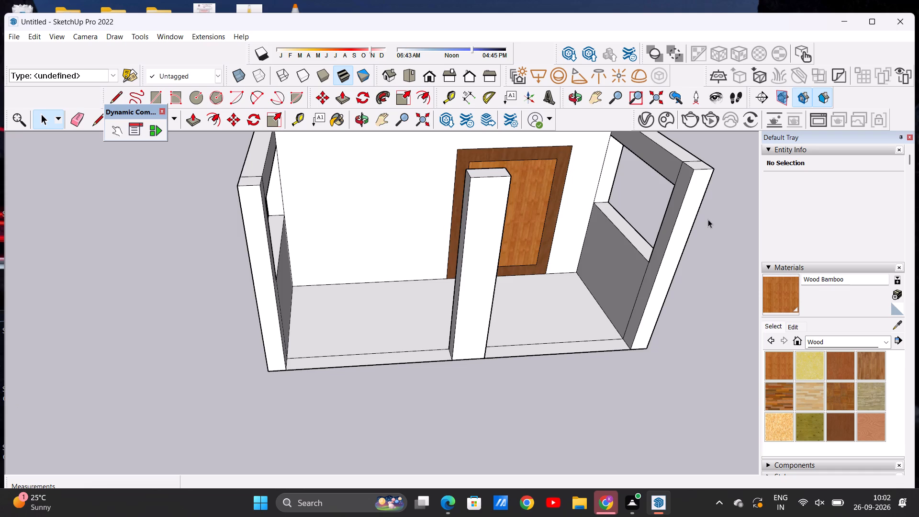
scroll(717, 208, "down", 5)
scroll(762, 272, "down", 10)
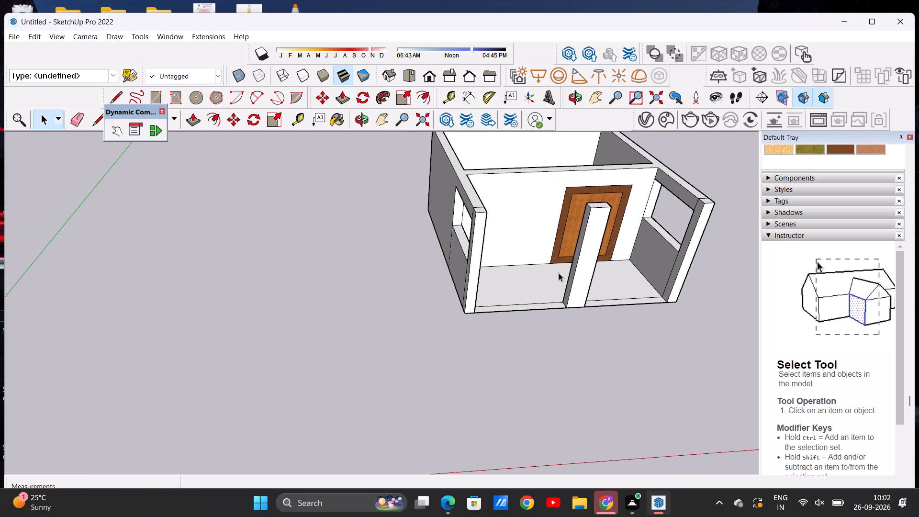
Examine the room, door and porch from the front, the sides and above, up close and from a distance.
scroll(560, 270, "down", 4)
middle_click_drag(607, 296, 581, 208)
scroll(586, 247, "down", 5)
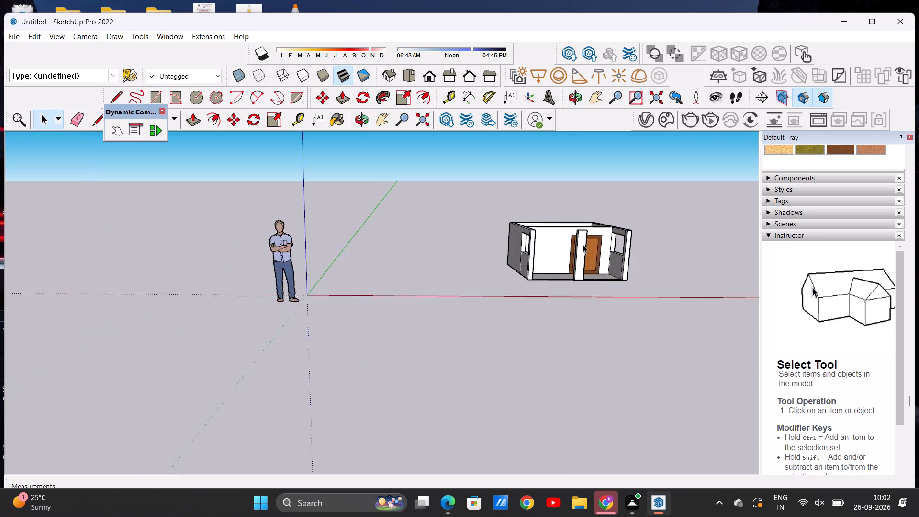
scroll(583, 245, "down", 3)
scroll(700, 239, "up", 7)
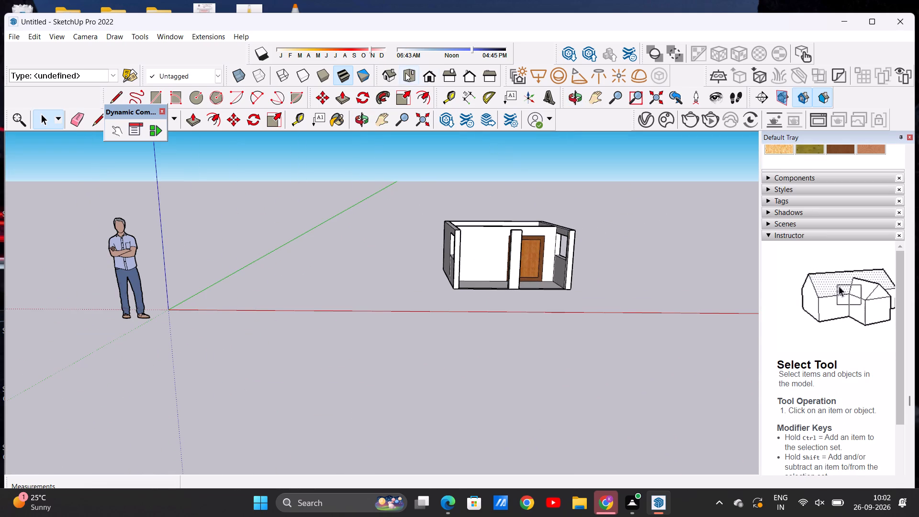
left_click(405, 73)
middle_click_drag(577, 387, 571, 180)
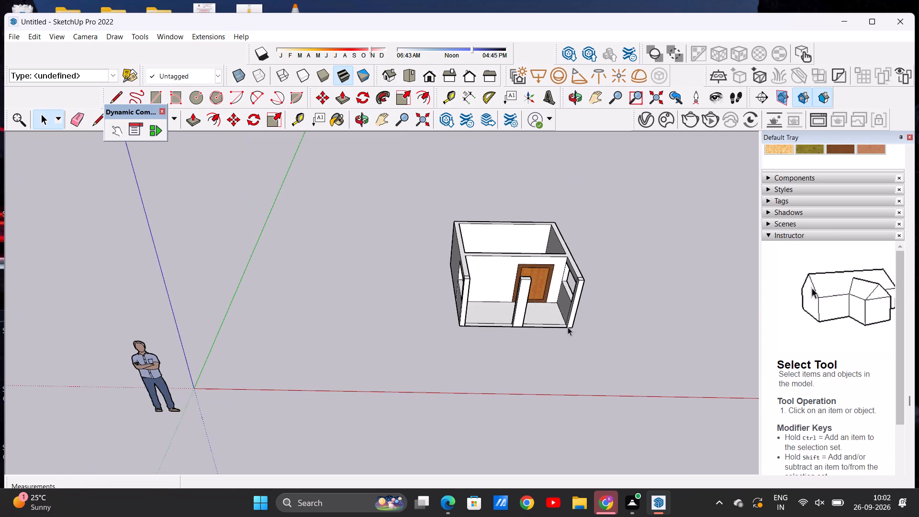
middle_click_drag(571, 362, 528, 291)
middle_click_drag(538, 358, 544, 325)
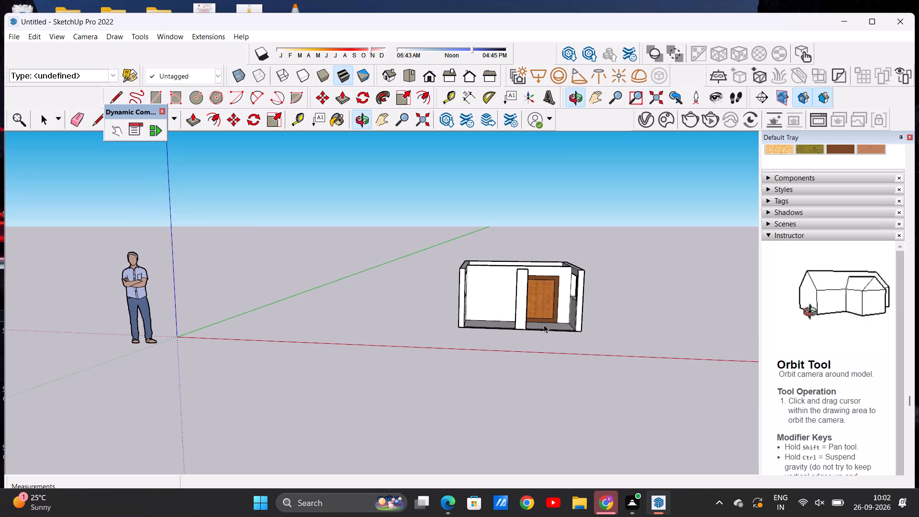
scroll(498, 294, "up", 11)
scroll(534, 349, "down", 10)
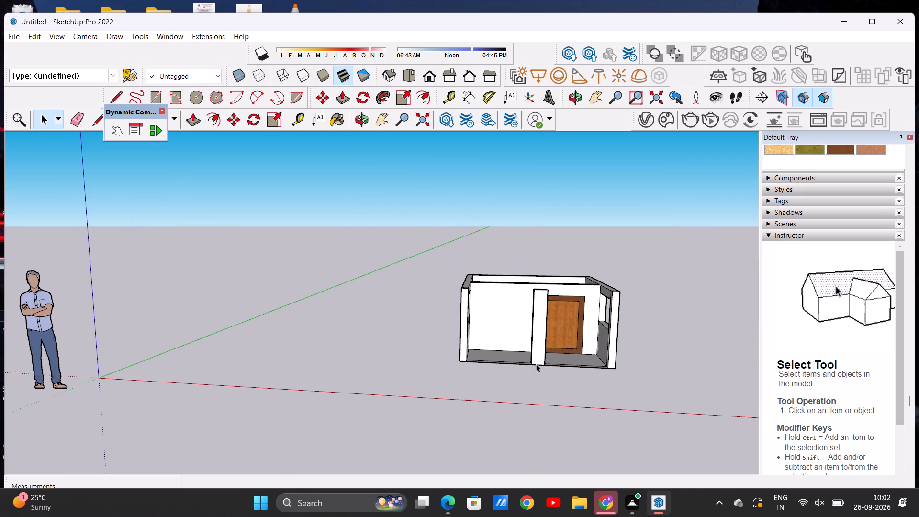
middle_click(547, 379)
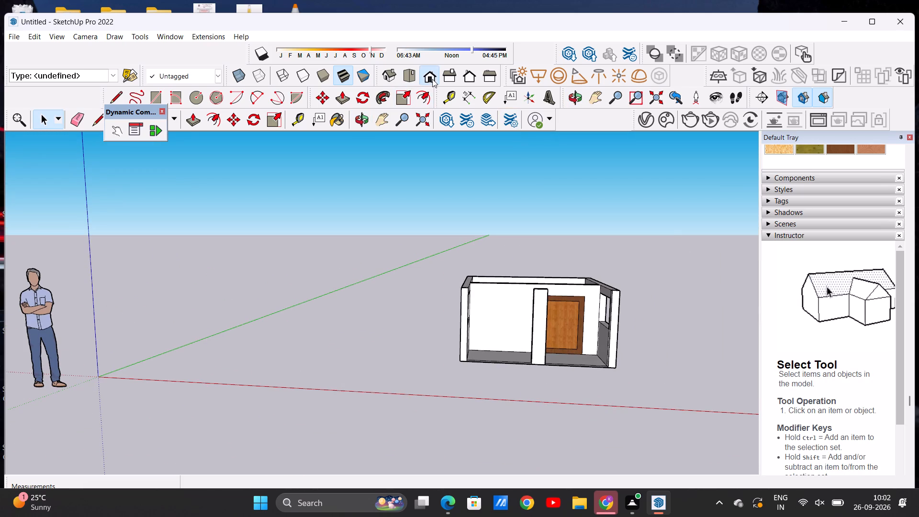
left_click(432, 79)
middle_click_drag(577, 360, 523, 363)
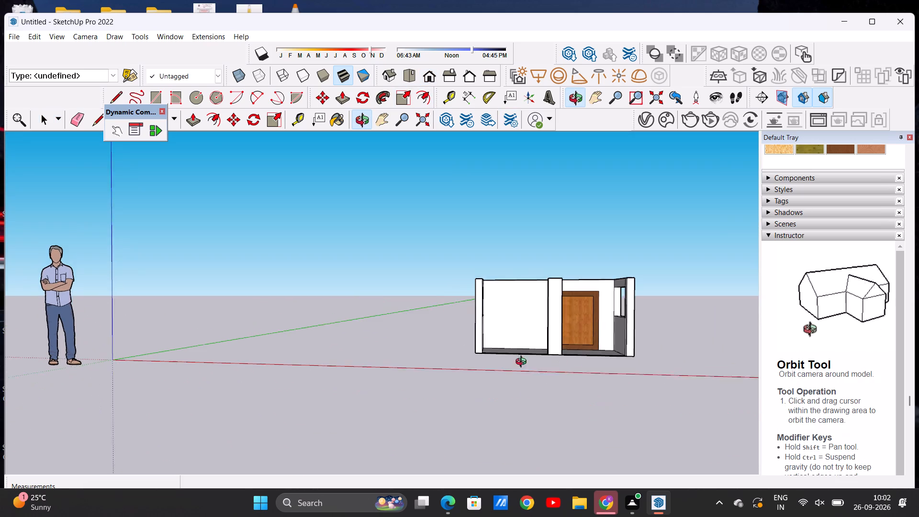
middle_click_drag(523, 363, 485, 402)
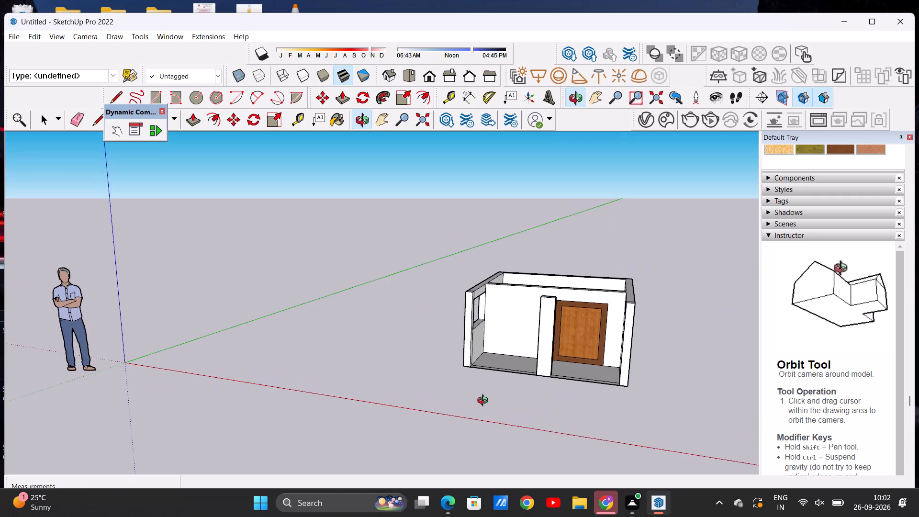
middle_click_drag(485, 402, 498, 432)
scroll(549, 367, "up", 6)
scroll(536, 359, "down", 8)
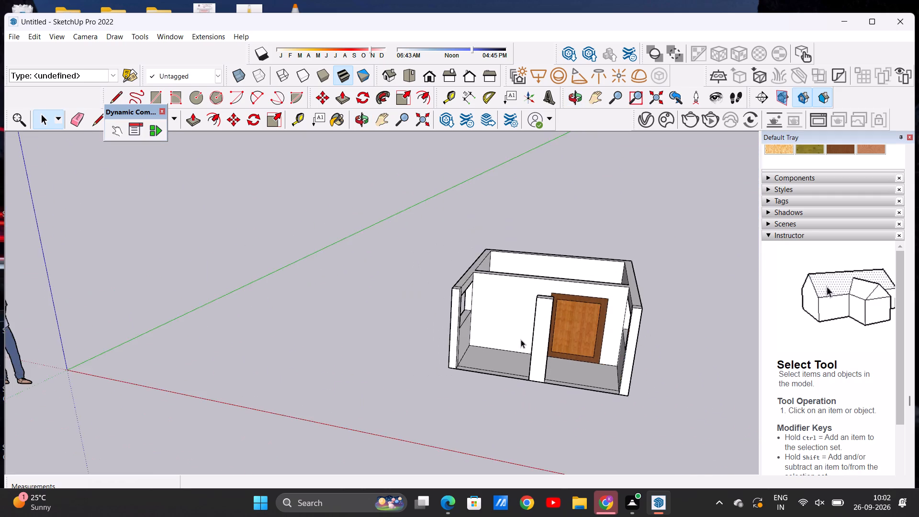
scroll(521, 339, "down", 4)
scroll(526, 364, "up", 14)
scroll(522, 362, "down", 5)
scroll(523, 370, "up", 1)
middle_click_drag(523, 370, 618, 347)
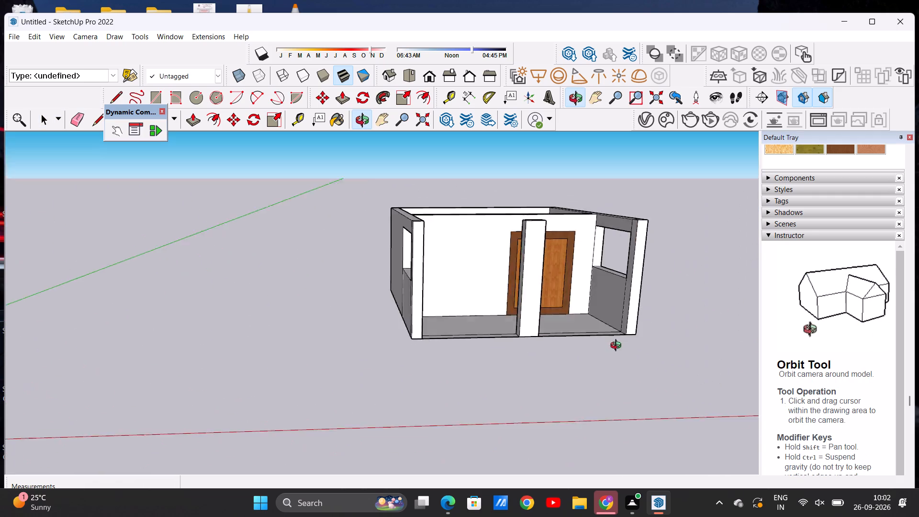
middle_click_drag(618, 347, 558, 381)
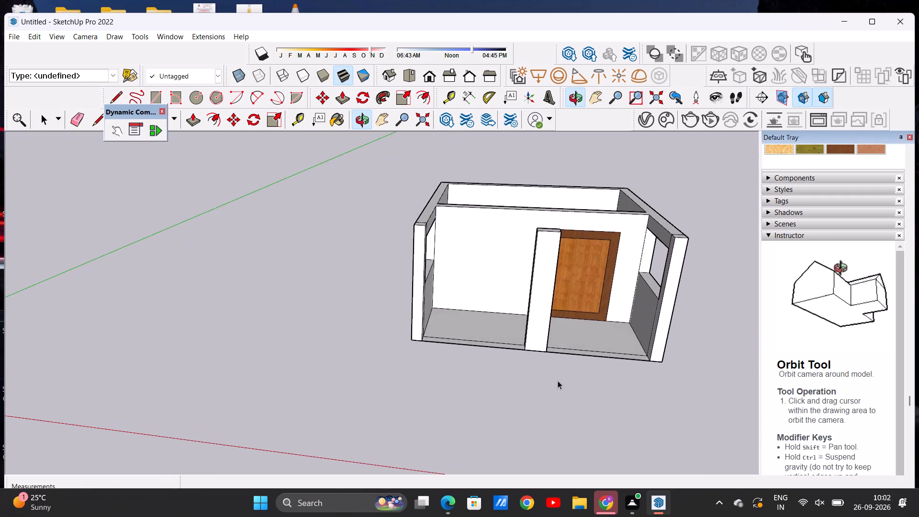
scroll(556, 346, "down", 9)
middle_click_drag(548, 330, 545, 257)
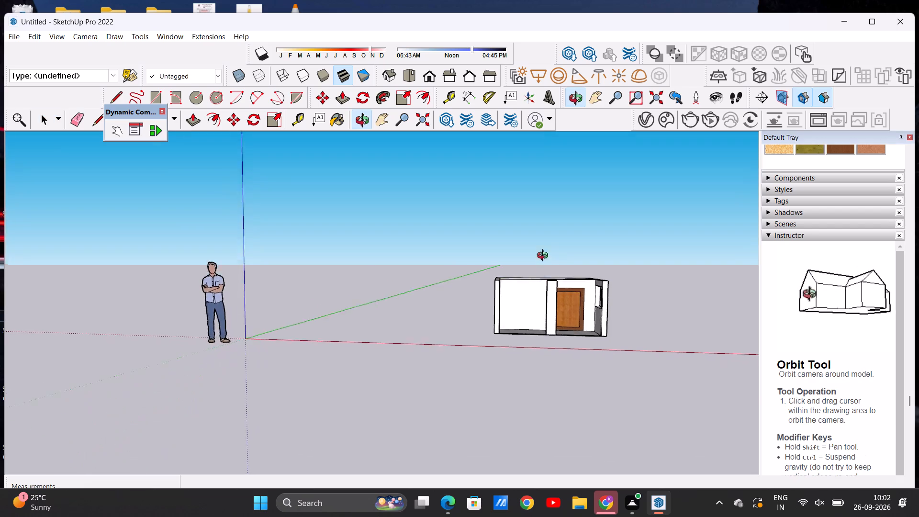
middle_click_drag(545, 257, 544, 237)
scroll(557, 302, "up", 14)
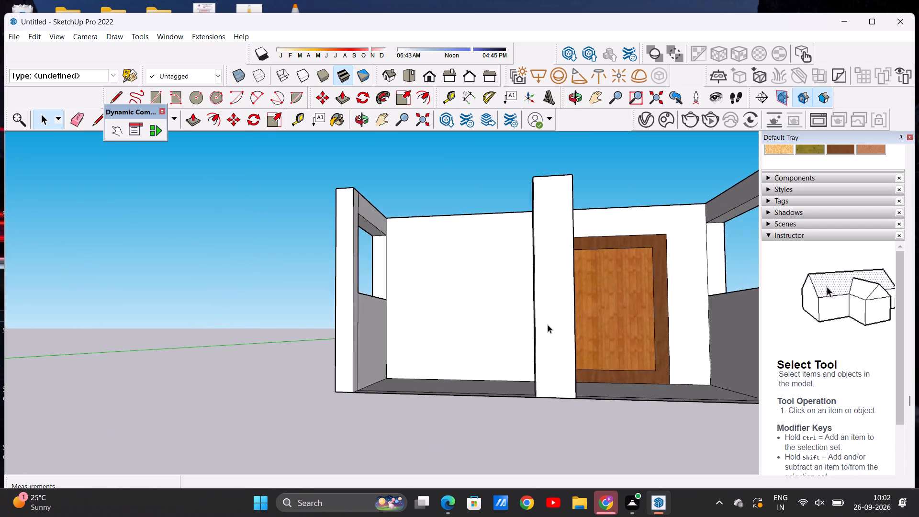
scroll(548, 325, "up", 5)
scroll(549, 330, "down", 20)
scroll(549, 330, "down", 2)
middle_click_drag(534, 318, 552, 482)
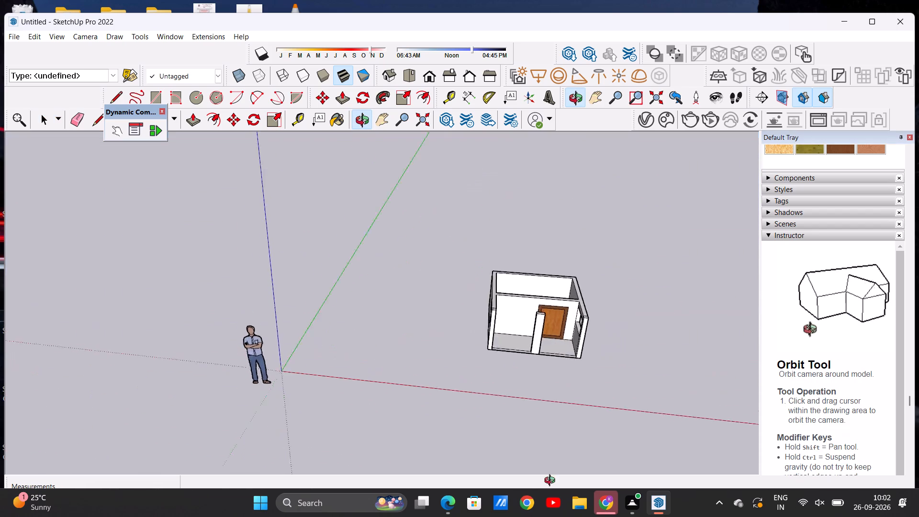
middle_click_drag(552, 482, 523, 504)
scroll(528, 292, "up", 8)
scroll(530, 342, "up", 8)
scroll(511, 306, "down", 13)
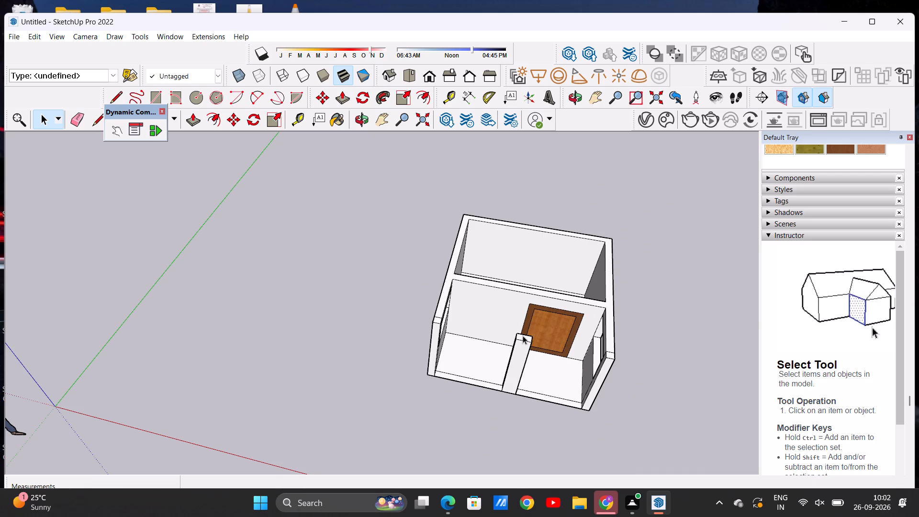
Copy the enclosed room's floor face with its edges straight up 4' 4 11/16" to the inner top corner of the walls.
middle_click_drag(480, 336, 499, 377)
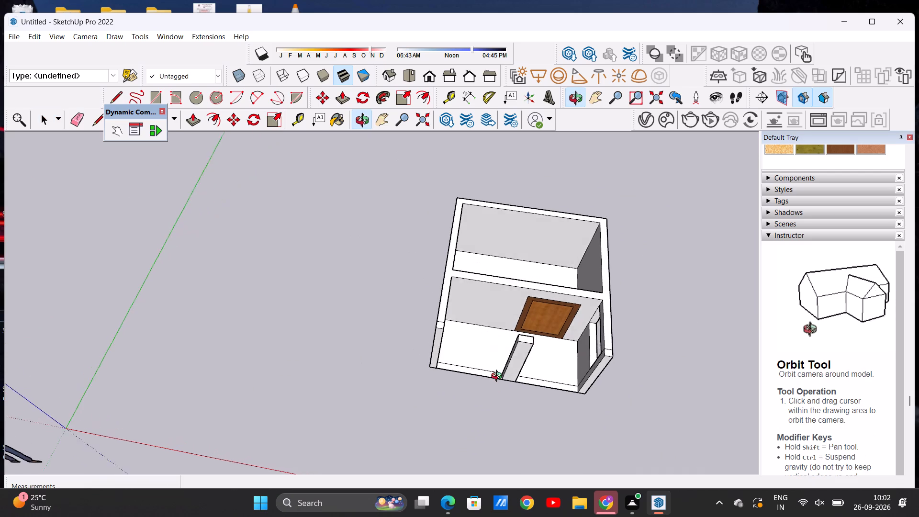
middle_click_drag(499, 377, 496, 398)
scroll(582, 218, "up", 6)
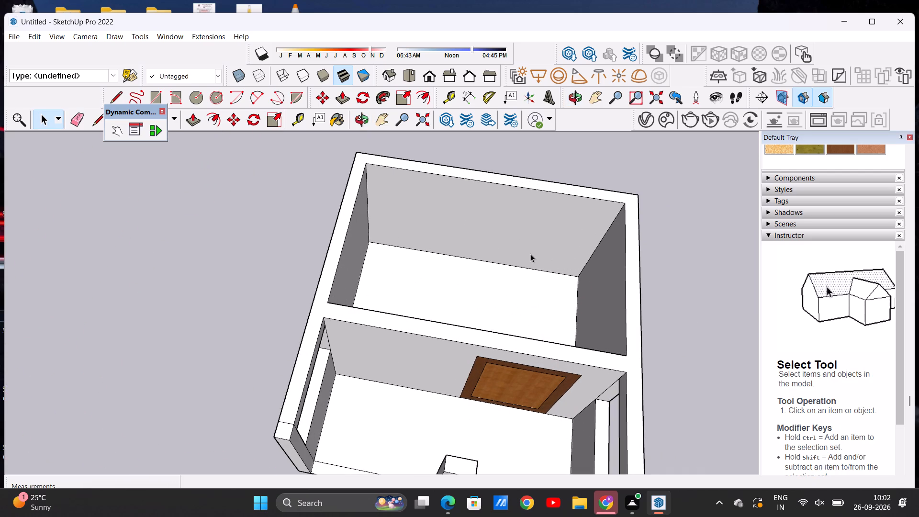
double_click(492, 301)
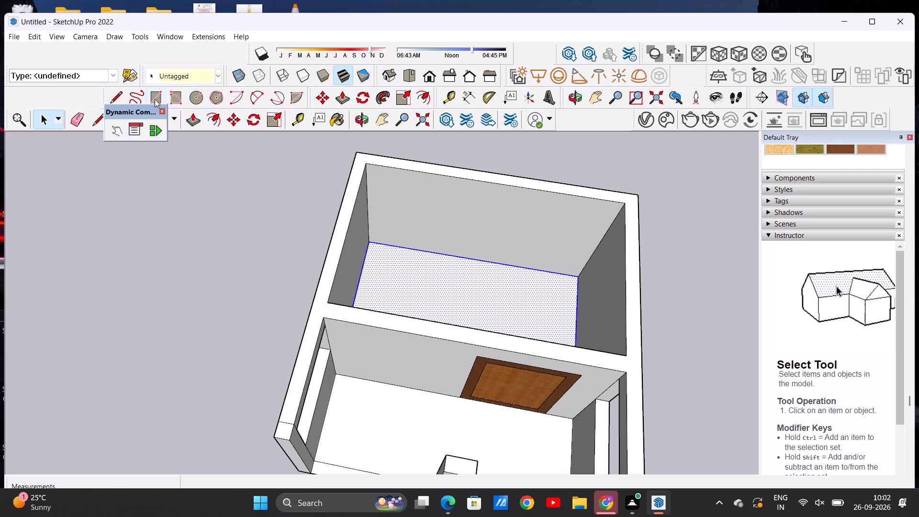
left_click(230, 121)
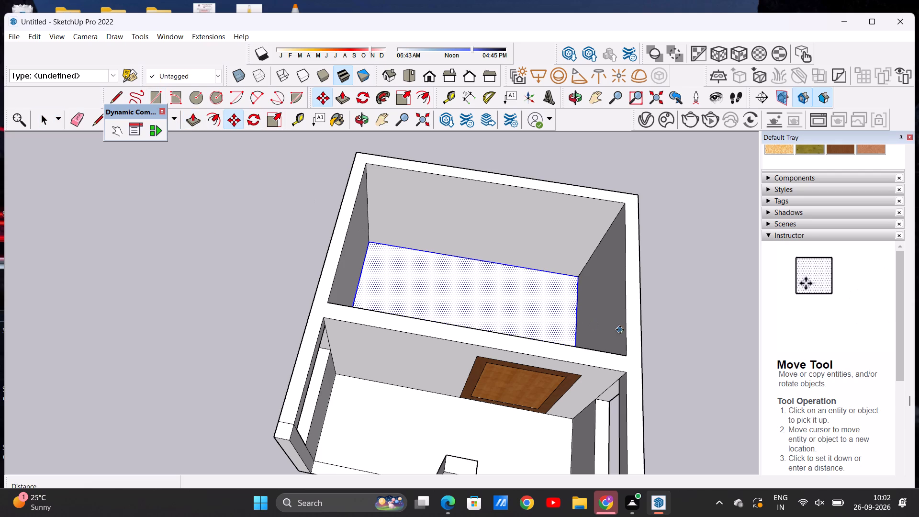
left_click(578, 274)
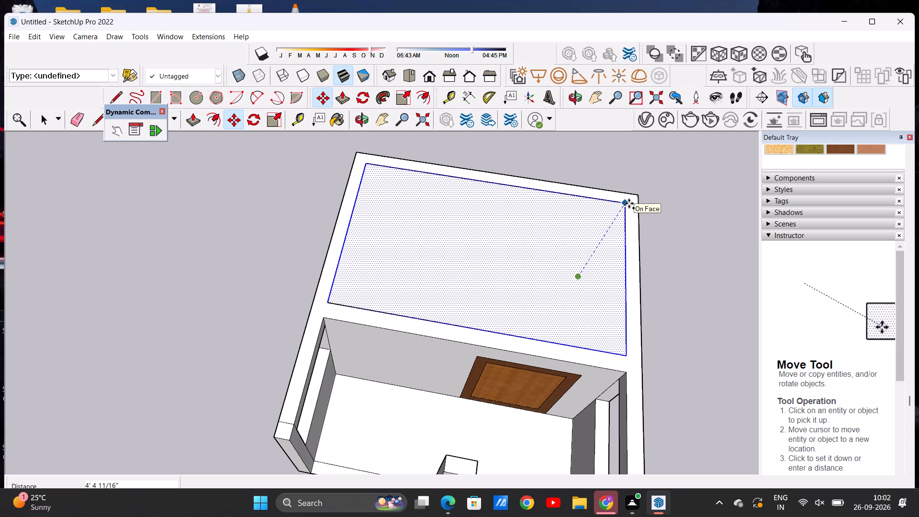
left_click(627, 203)
scroll(619, 203, "down", 5)
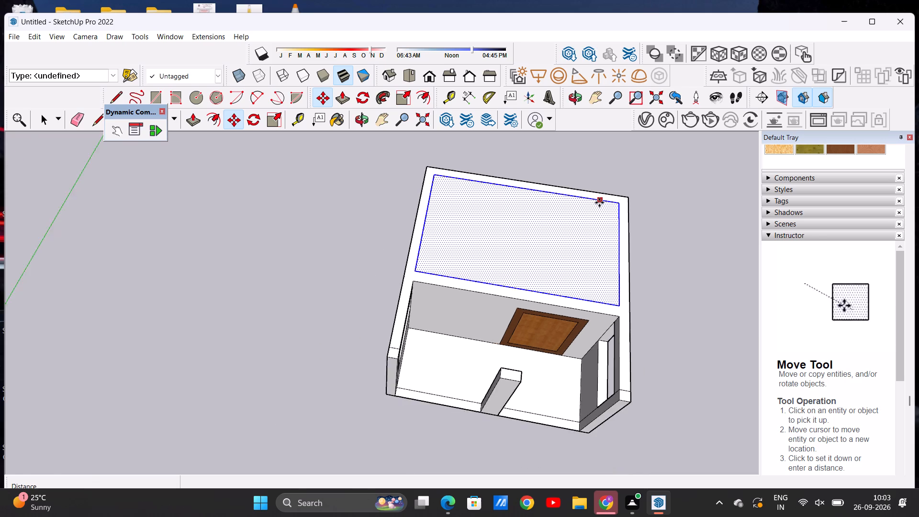
key("space")
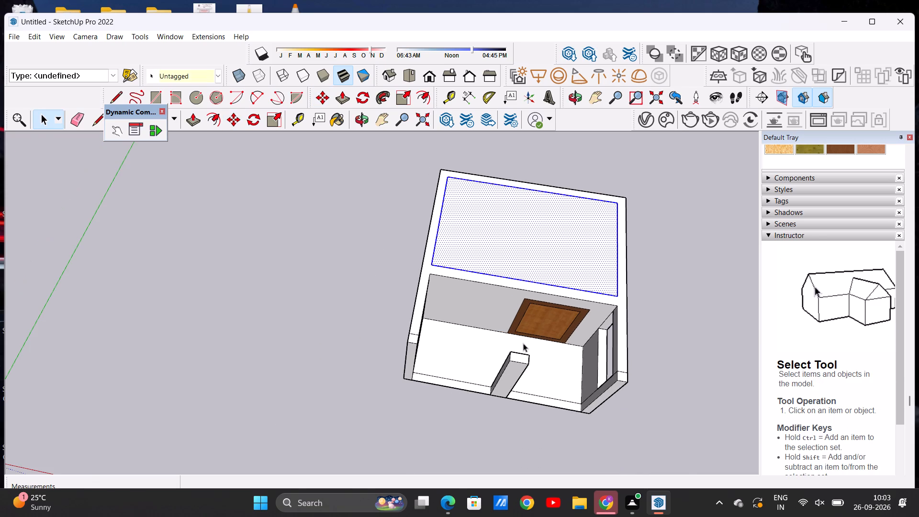
Copy the porch's floor face with its edges straight up 4' 4 11/16" to the wall's inner top corner, covering the porch.
scroll(523, 343, "up", 6)
left_click(399, 372)
left_click(399, 372)
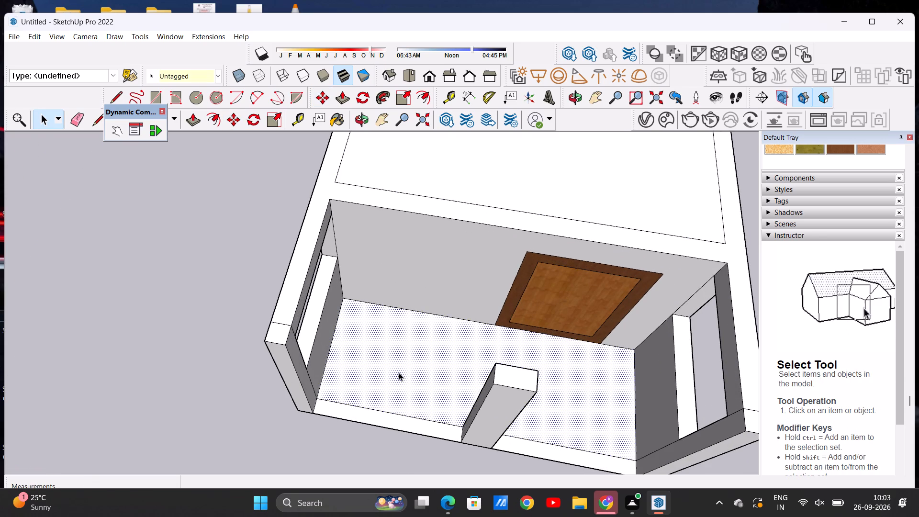
left_click(399, 372)
left_click(399, 372)
left_click(399, 372)
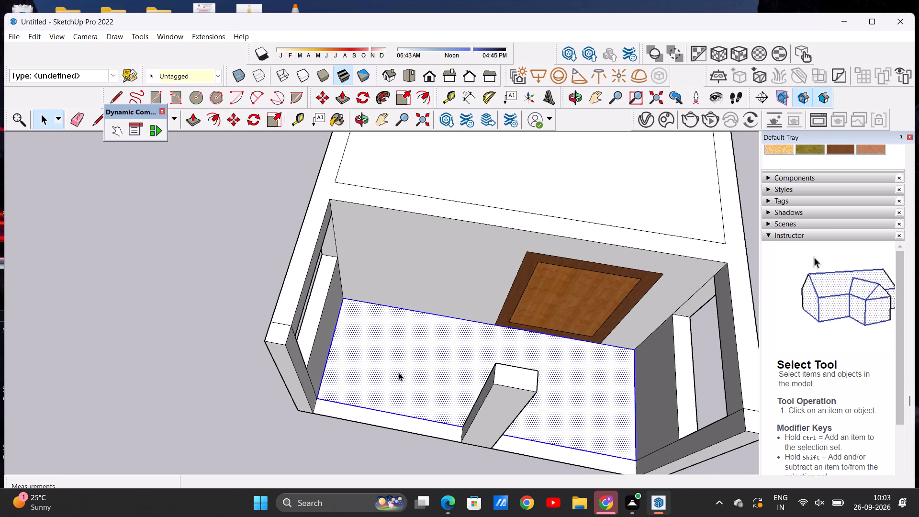
left_click(231, 118)
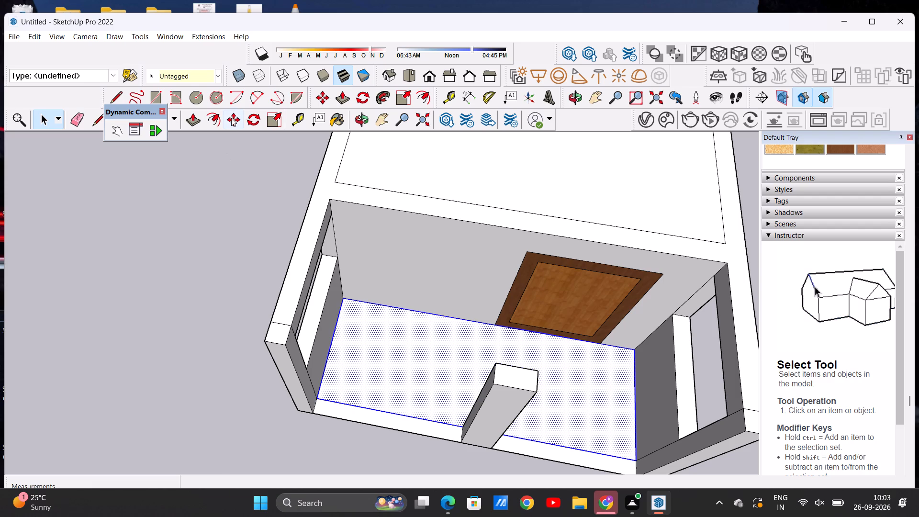
left_click(635, 348)
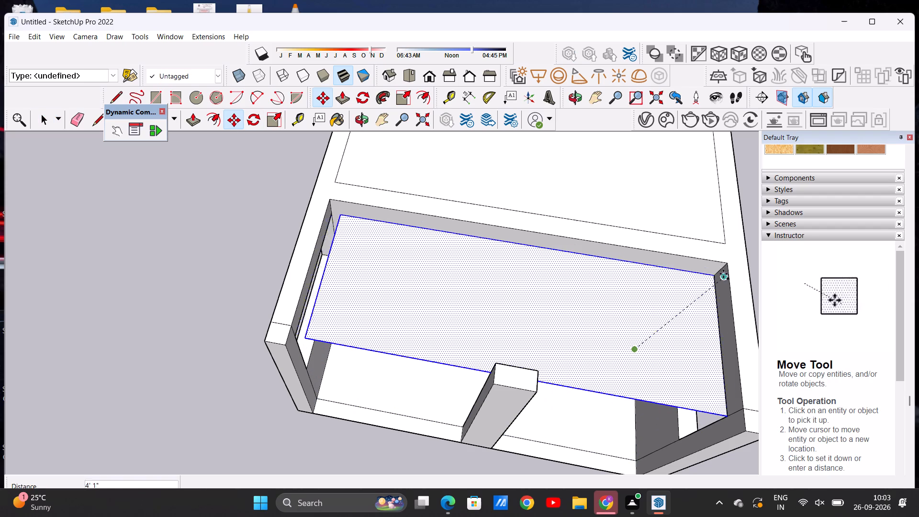
left_click(728, 267)
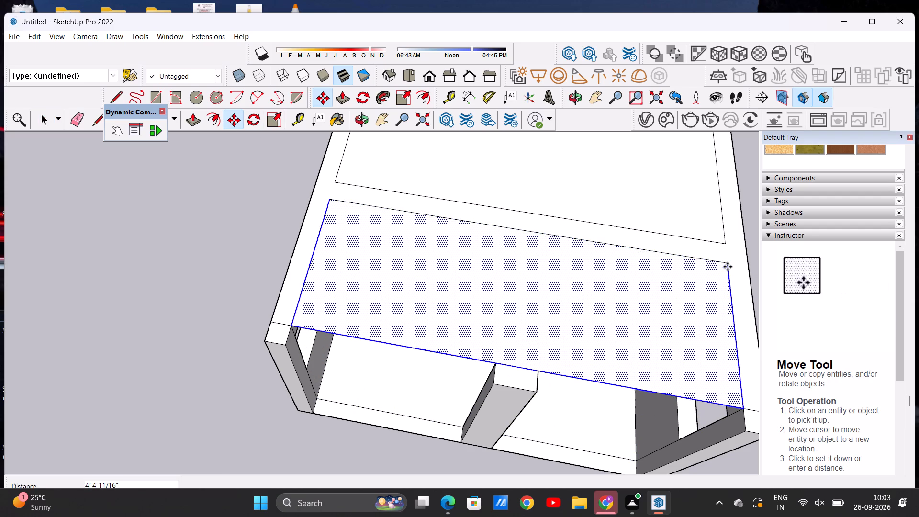
key("space")
scroll(546, 281, "down", 9)
left_click(446, 369)
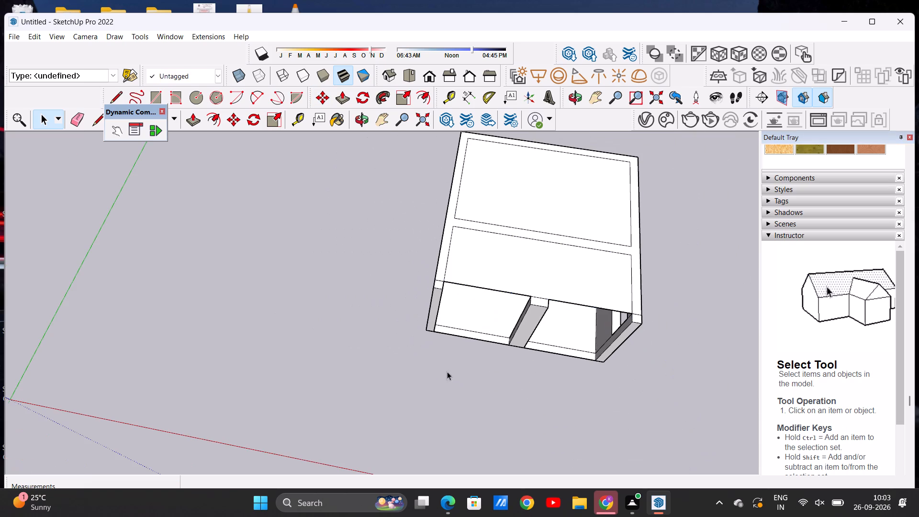
Examine the covered porch's flat roof, front-left post and side opening from the front, above and a distance.
middle_click_drag(507, 399, 508, 185)
scroll(509, 318, "up", 3)
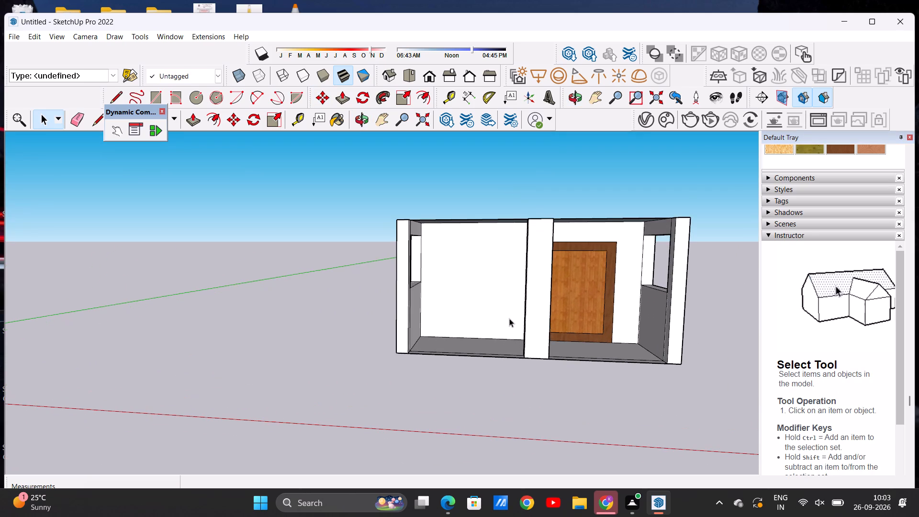
middle_click_drag(475, 288, 392, 332)
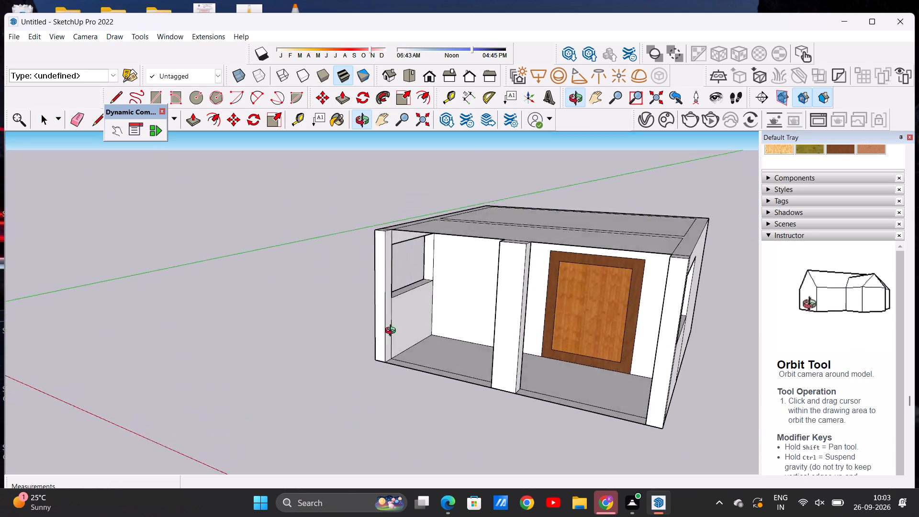
middle_click_drag(392, 332, 357, 354)
scroll(373, 265, "up", 7)
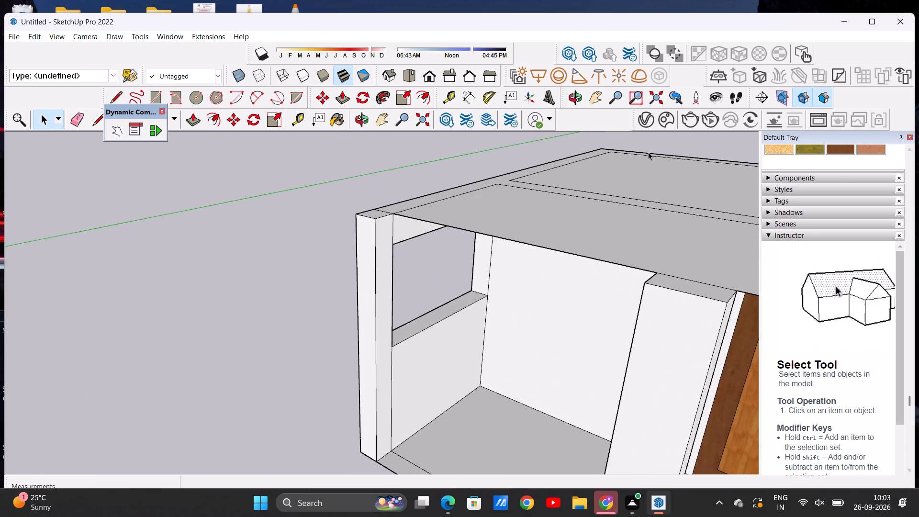
middle_click_drag(358, 300, 457, 296)
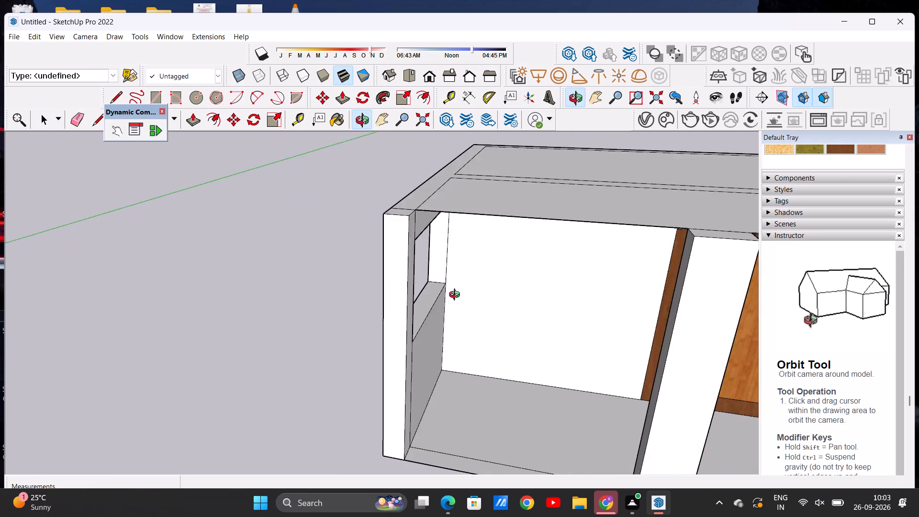
middle_click_drag(457, 296, 486, 326)
scroll(547, 250, "down", 1)
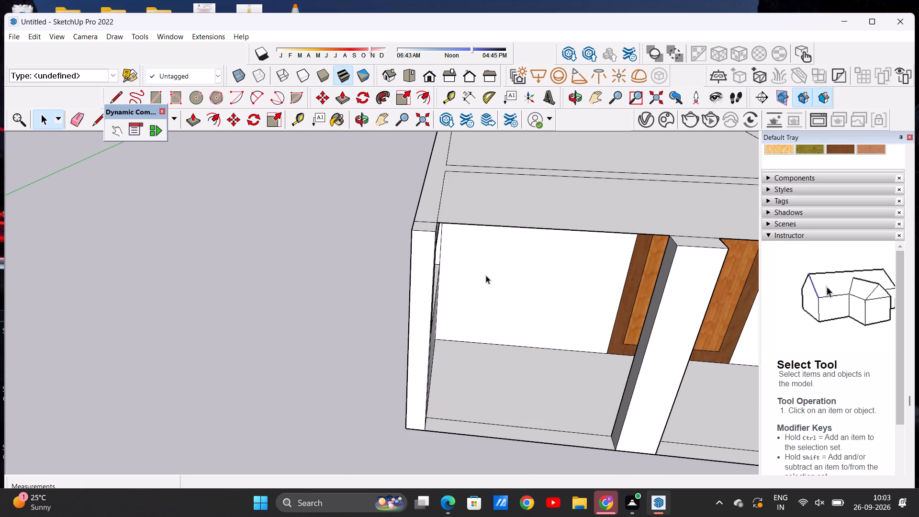
scroll(578, 273, "down", 1)
middle_click_drag(578, 273, 416, 252)
scroll(389, 237, "up", 5)
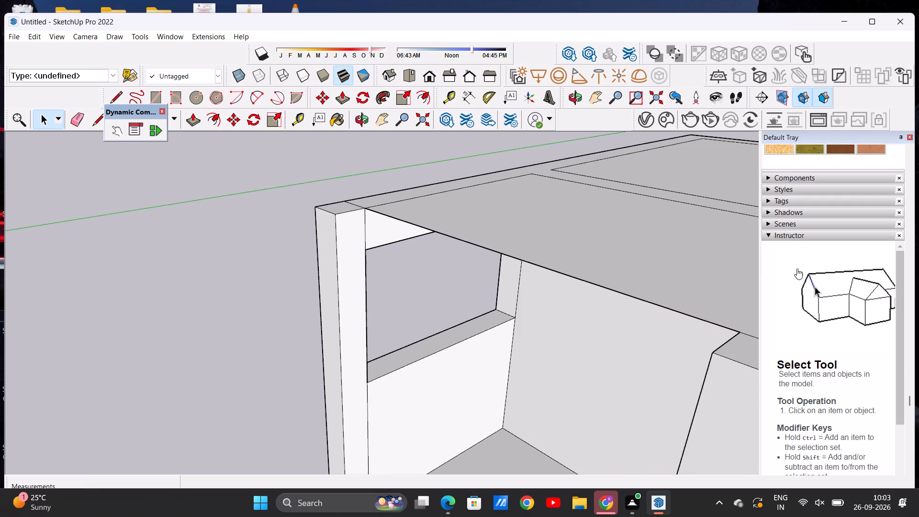
scroll(796, 269, "down", 5)
scroll(657, 311, "down", 11)
scroll(553, 240, "down", 7)
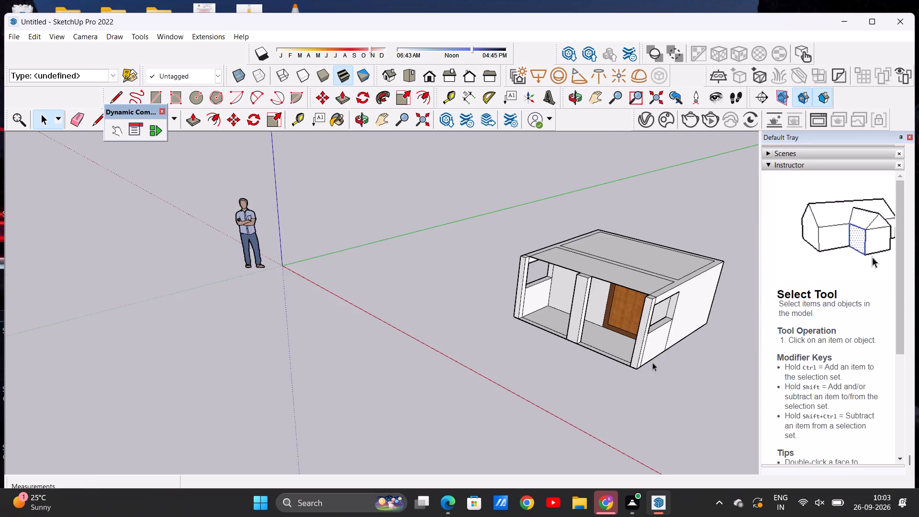
Draw a horizontal line across the inner face of the porch's front-left post, between its top and the side opening's head.
scroll(652, 362, "up", 7)
scroll(536, 258, "up", 6)
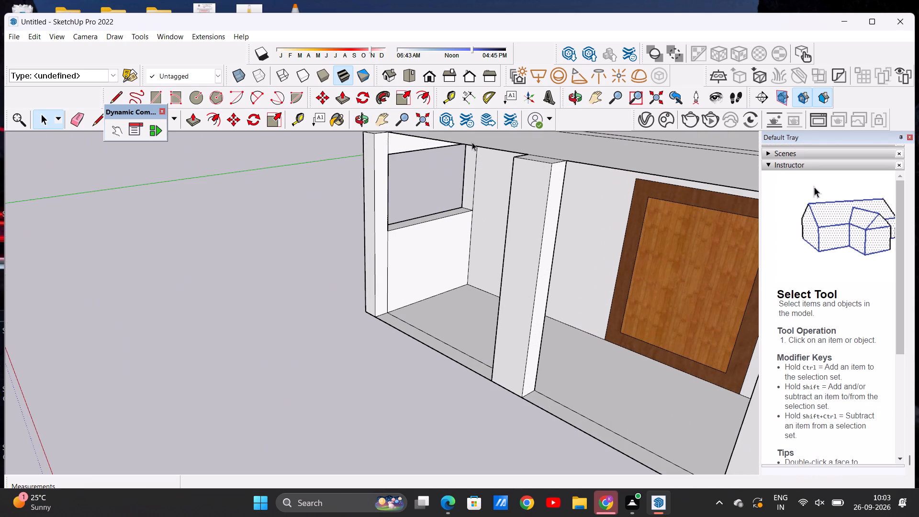
key("l")
scroll(497, 225, "down", 6)
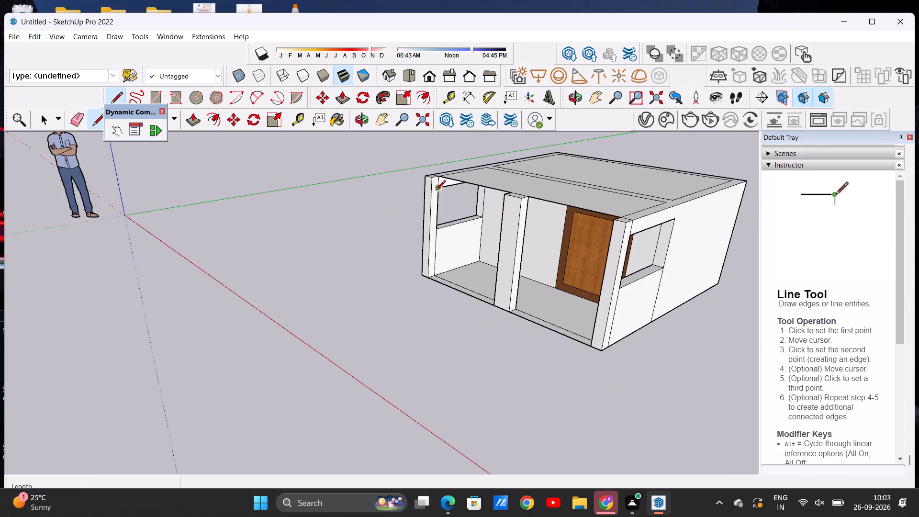
scroll(434, 180, "up", 13)
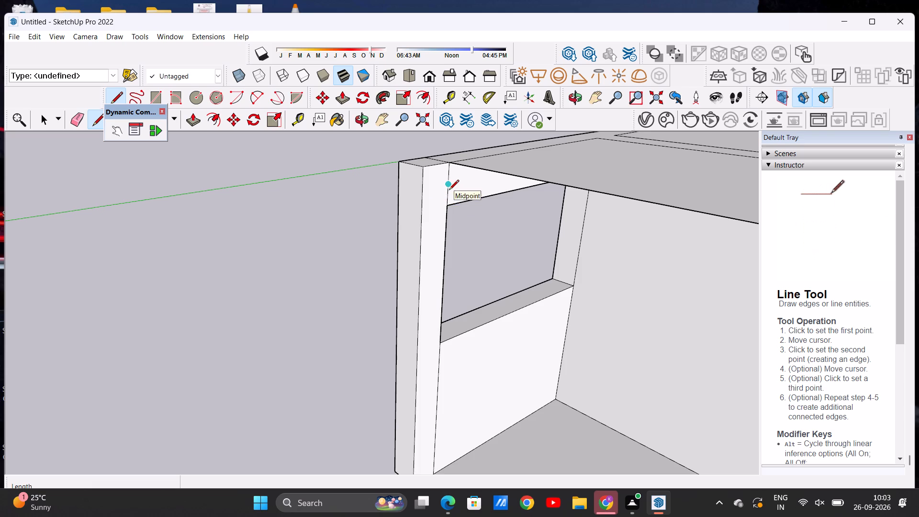
left_click(447, 193)
left_click(417, 204)
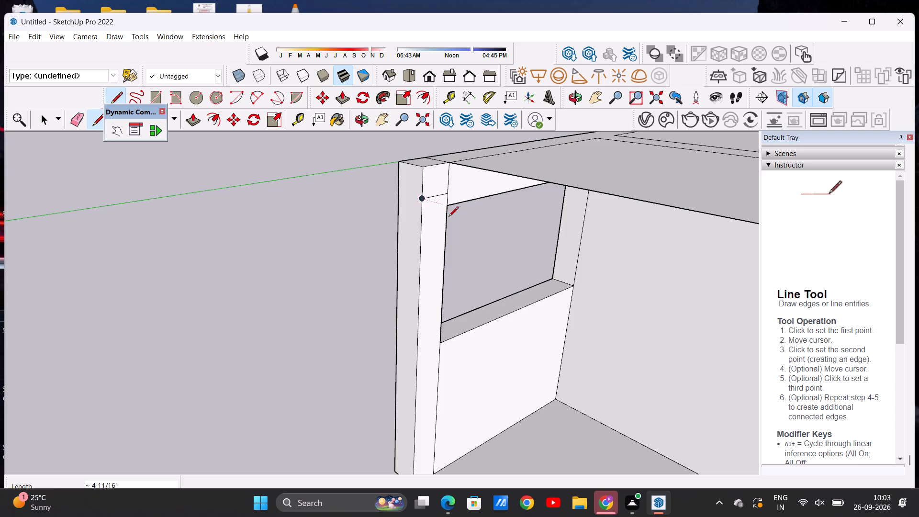
key("space")
Push/Pull the small face atop the front-left post about 3' 8 7/8" to the middle post, forming a front beam.
scroll(478, 267, "down", 12)
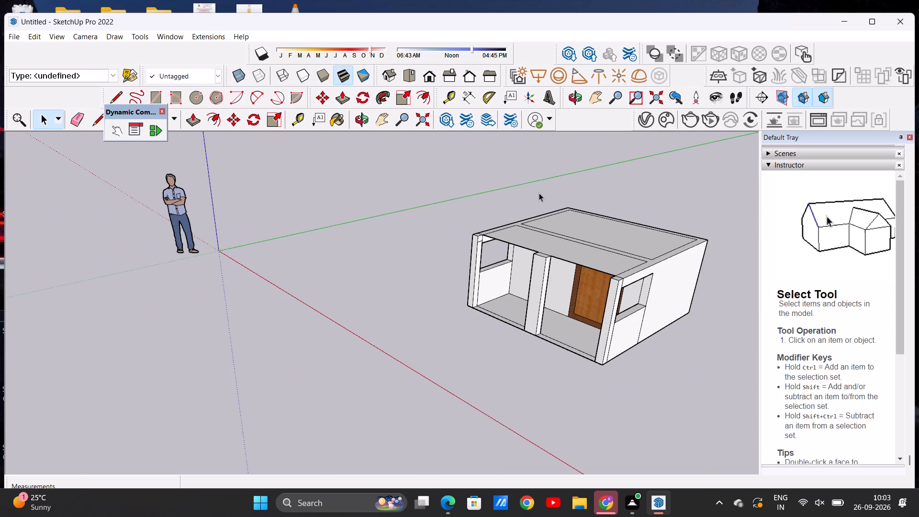
middle_click_drag(279, 299, 305, 311)
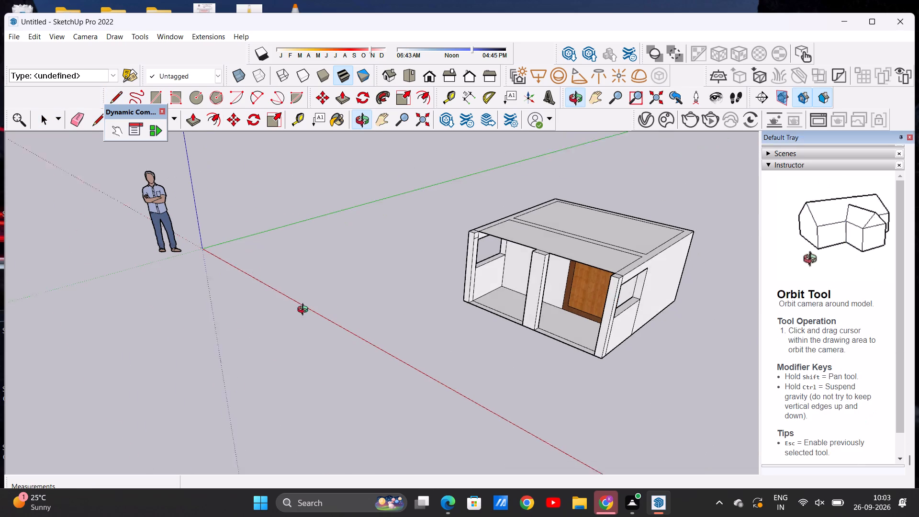
middle_click_drag(305, 311, 306, 311)
scroll(463, 236, "up", 8)
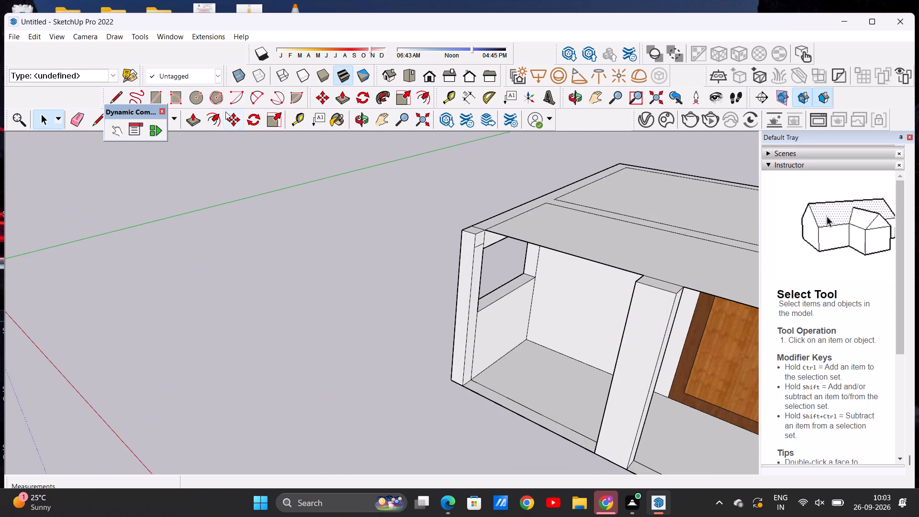
left_click(190, 124)
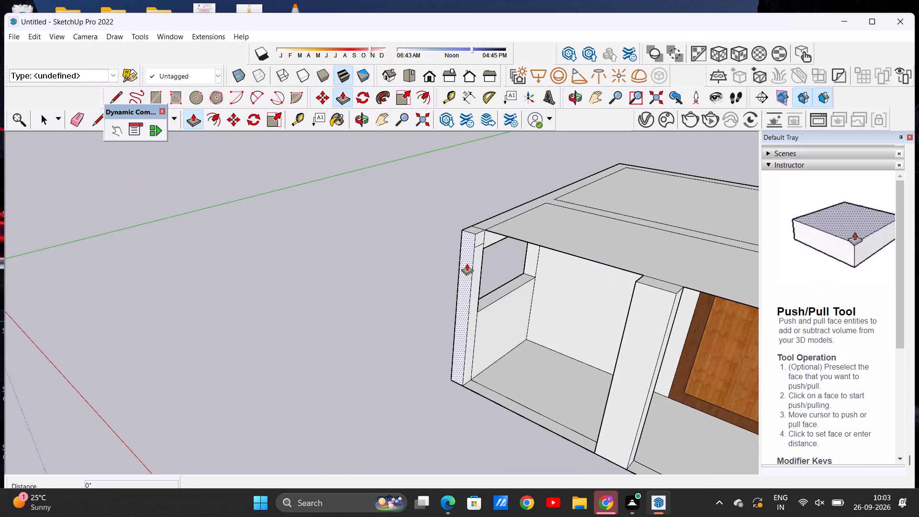
scroll(472, 251, "up", 10)
left_click(484, 222)
scroll(520, 254, "down", 6)
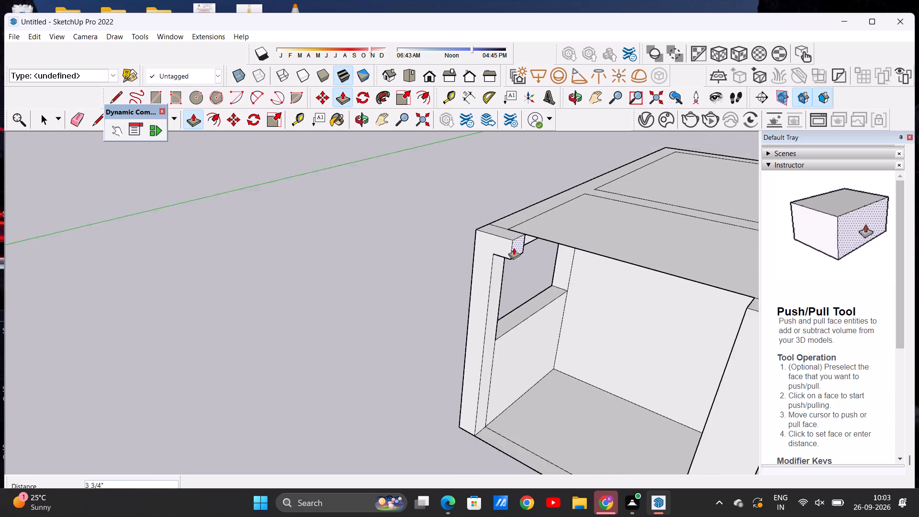
scroll(514, 247, "down", 8)
scroll(624, 263, "up", 13)
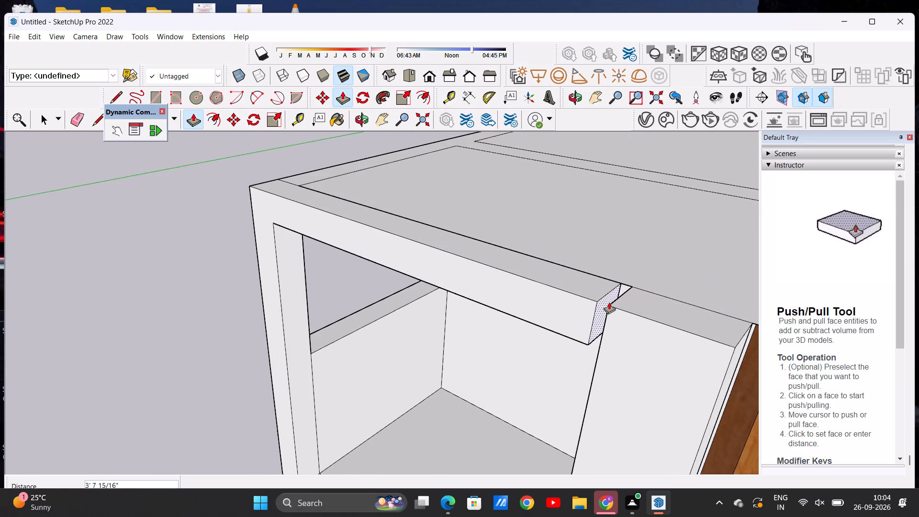
left_click(629, 282)
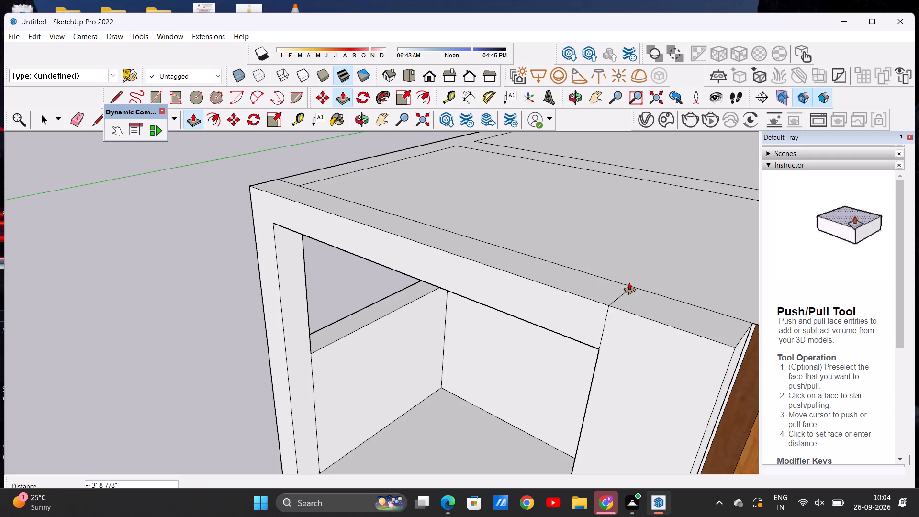
key("space")
Examine the porch's front beam, posts and flat roof from the front and from above.
scroll(413, 305, "down", 7)
middle_click_drag(388, 352, 515, 323)
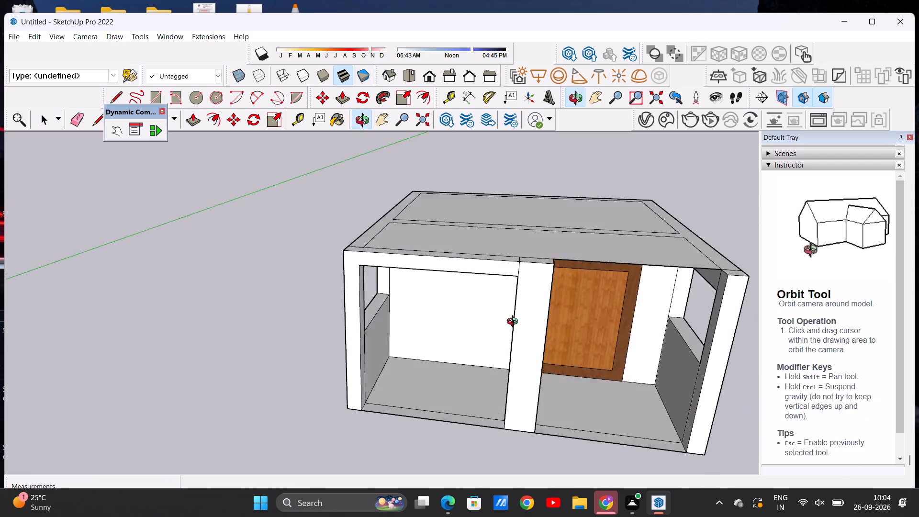
middle_click_drag(515, 323, 495, 268)
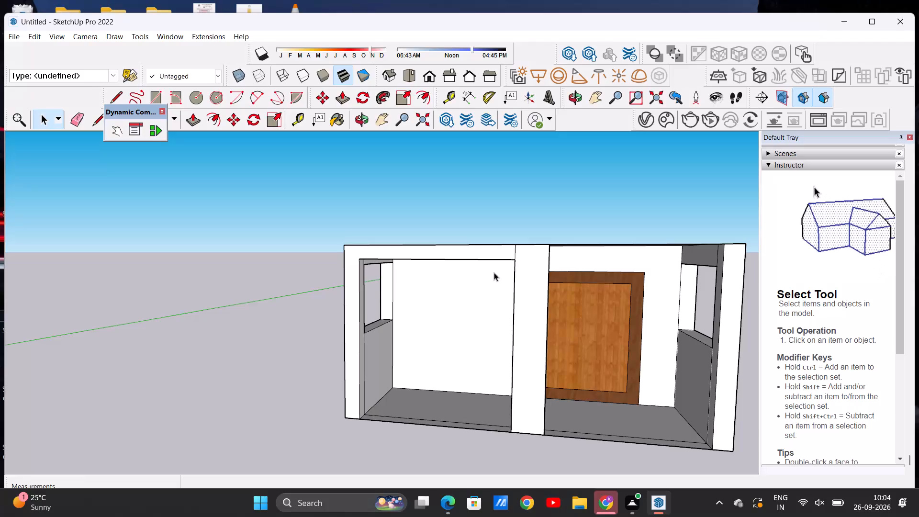
scroll(494, 272, "down", 8)
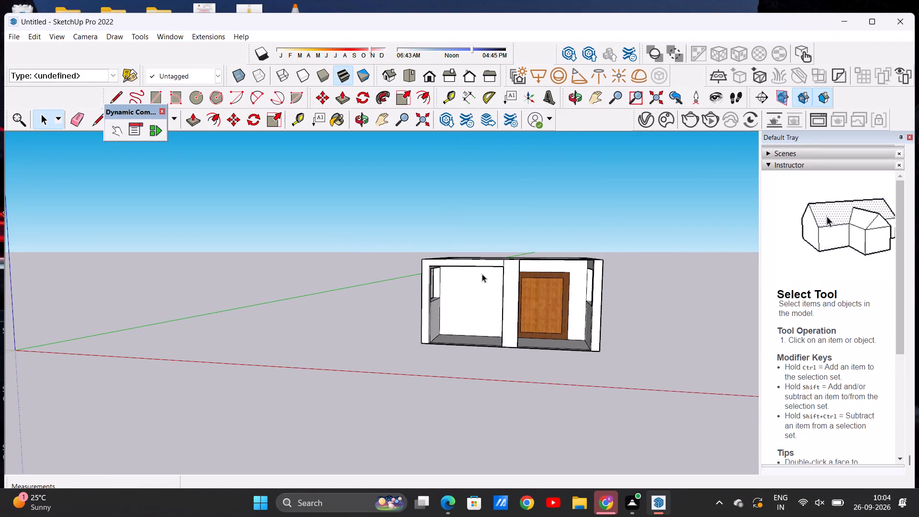
middle_click_drag(492, 317, 494, 410)
scroll(485, 268, "up", 5)
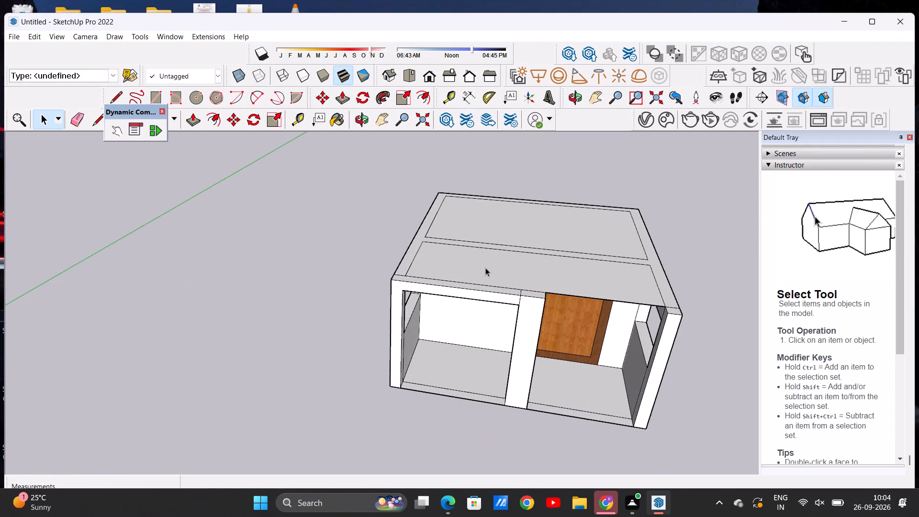
scroll(485, 268, "up", 1)
middle_click_drag(487, 296, 493, 350)
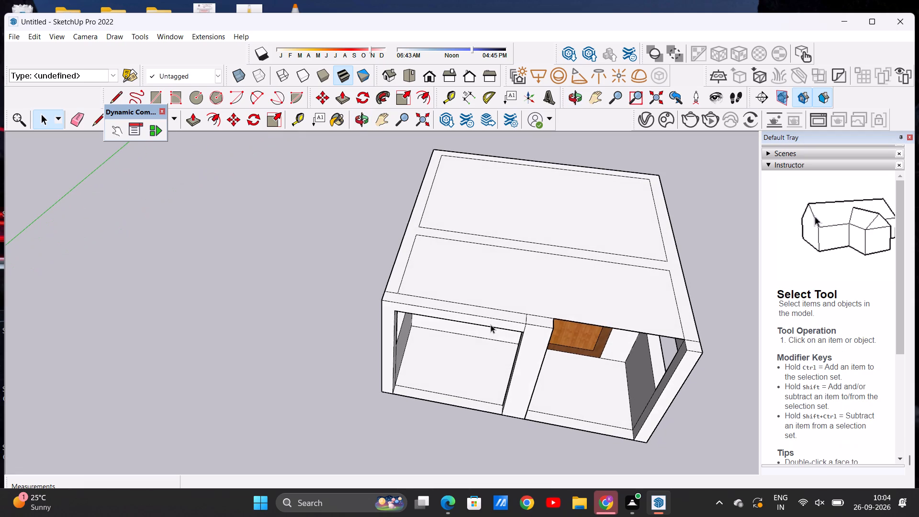
Push/Pull the porch's roof face up 3 3/16" as a raised slab, keeping its base face.
scroll(626, 264, "up", 7)
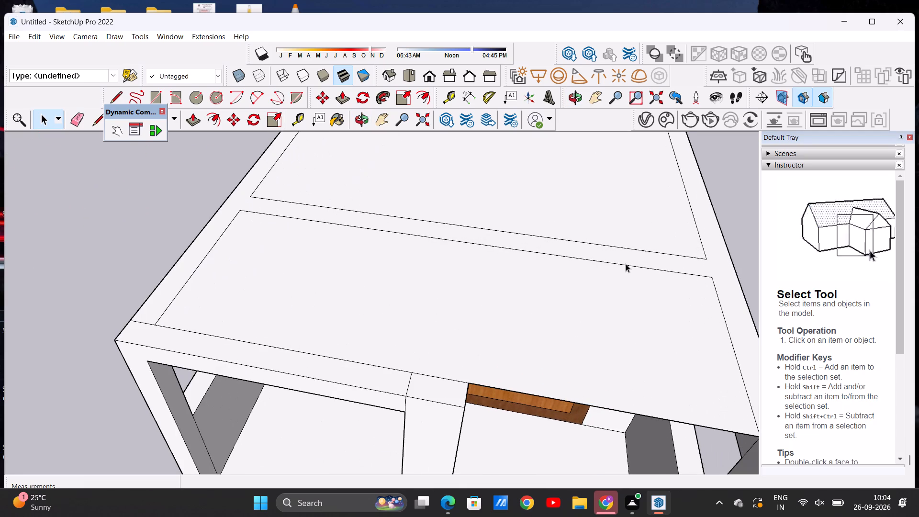
left_click(187, 116)
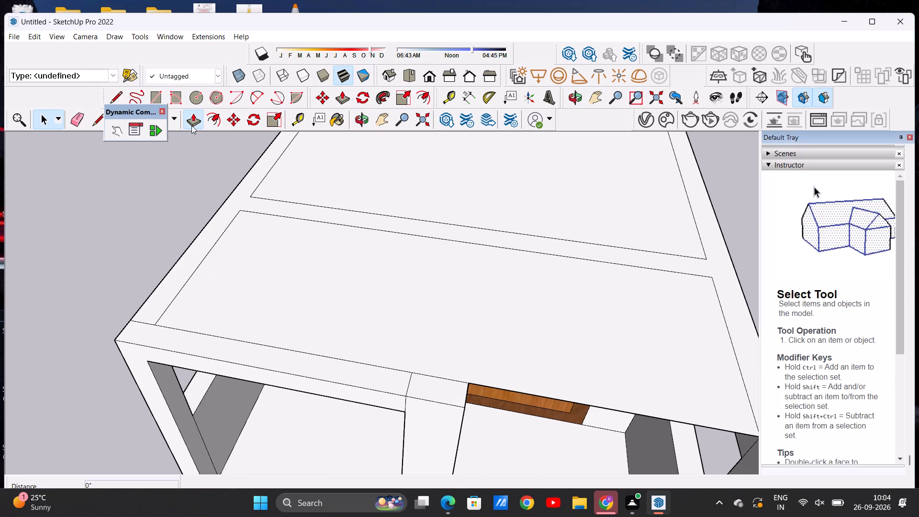
left_click(393, 344)
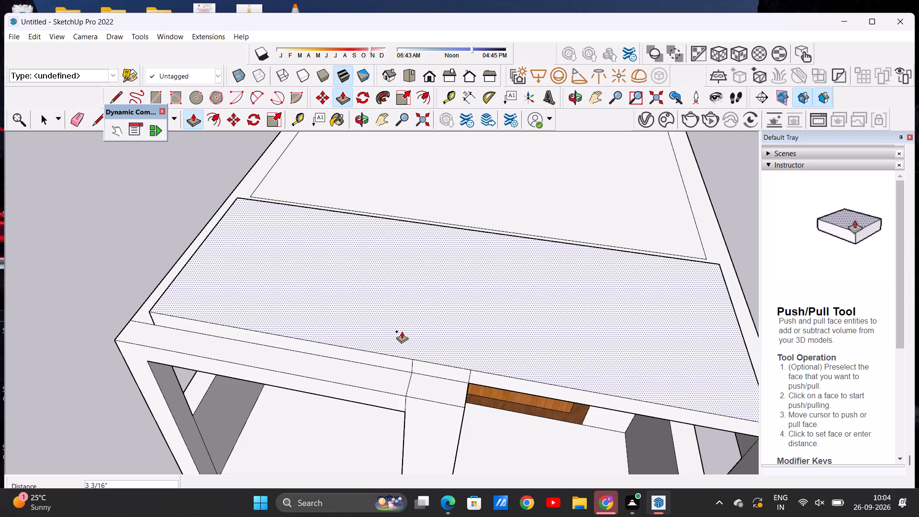
left_click(402, 331)
Push/Pull the enclosed room's roof face up 3 3/16", level with the top of the porch slab.
scroll(411, 280, "down", 4)
middle_click_drag(405, 350, 408, 321)
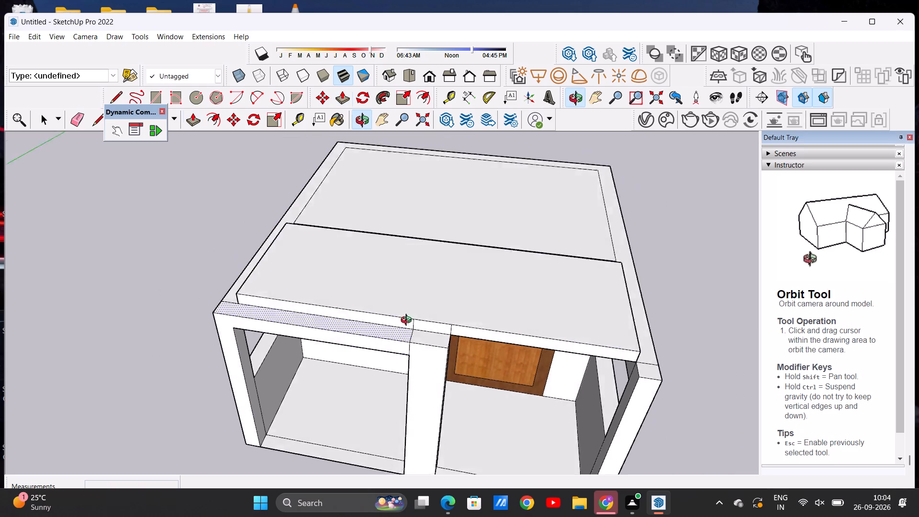
middle_click_drag(408, 321, 420, 244)
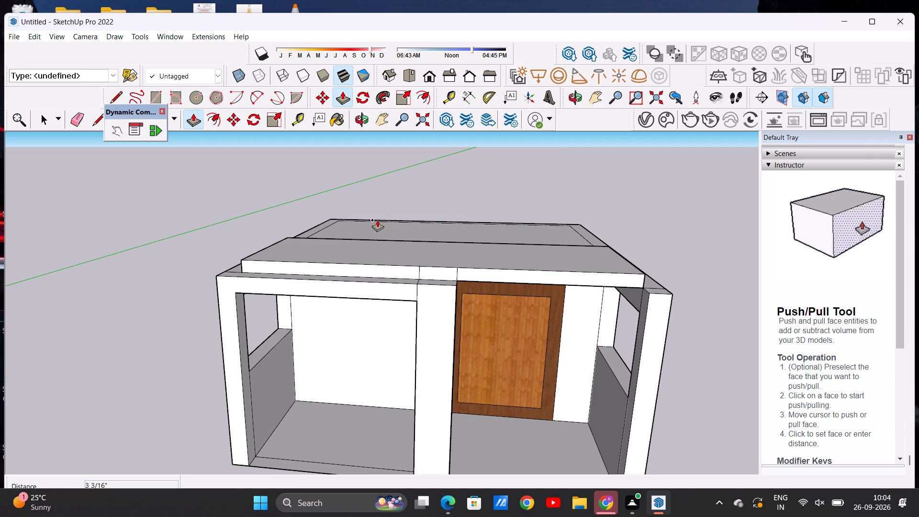
middle_click_drag(377, 220, 384, 379)
scroll(425, 191, "up", 6)
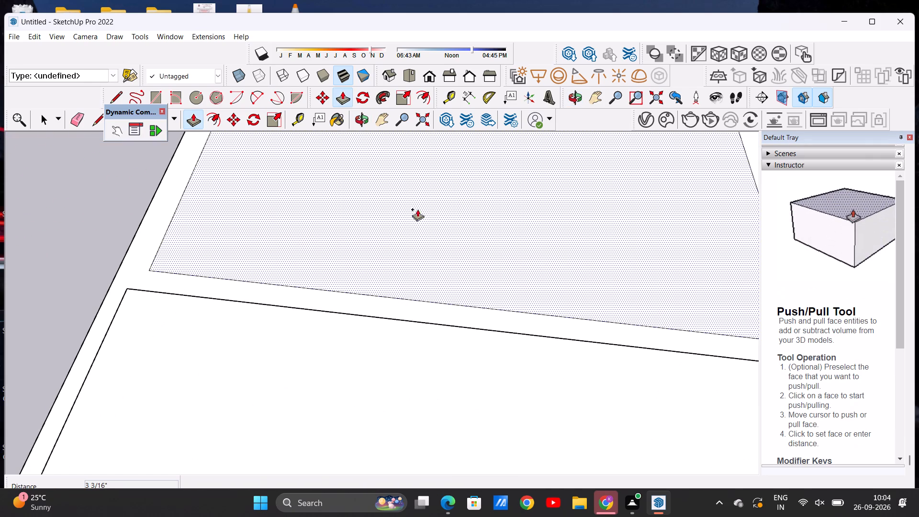
left_click(405, 230)
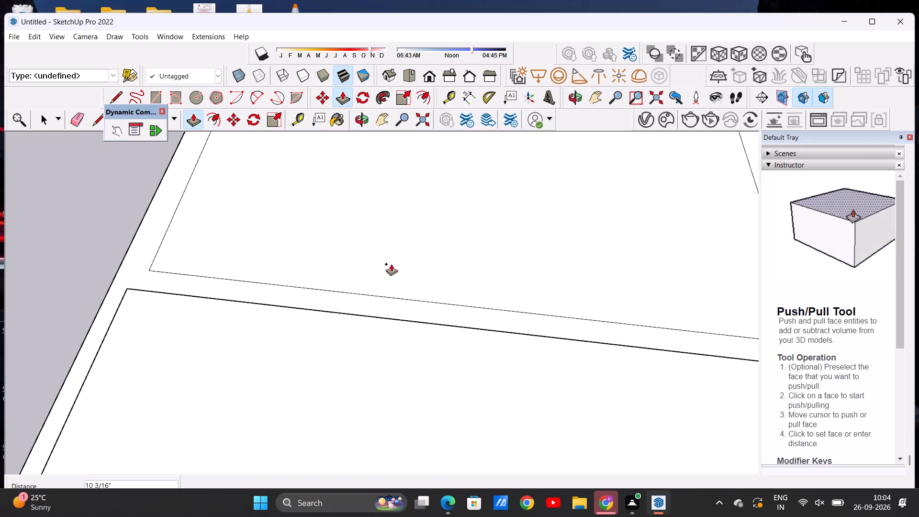
left_click(318, 308)
scroll(425, 218, "down", 8)
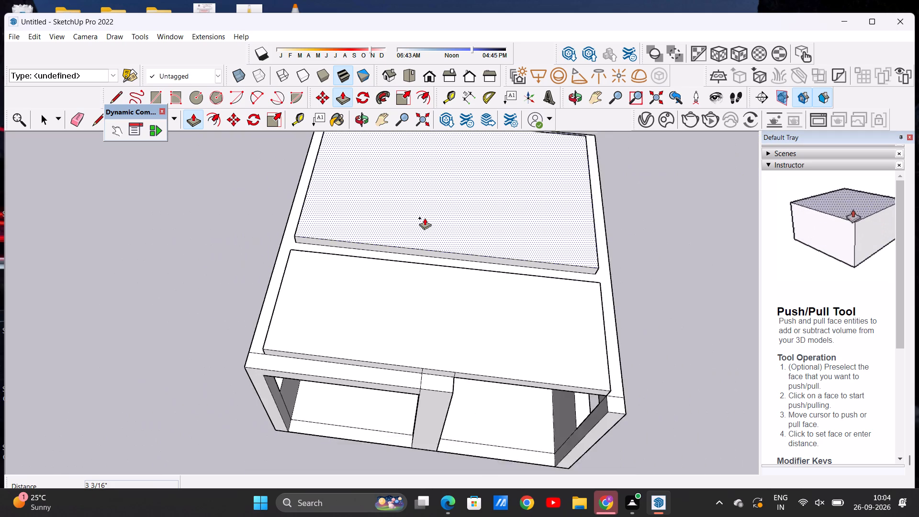
scroll(425, 218, "down", 2)
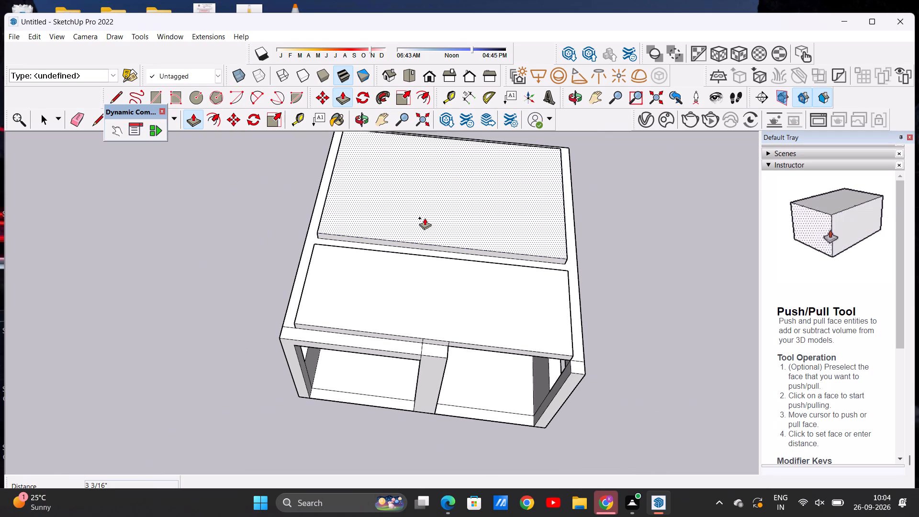
key("space")
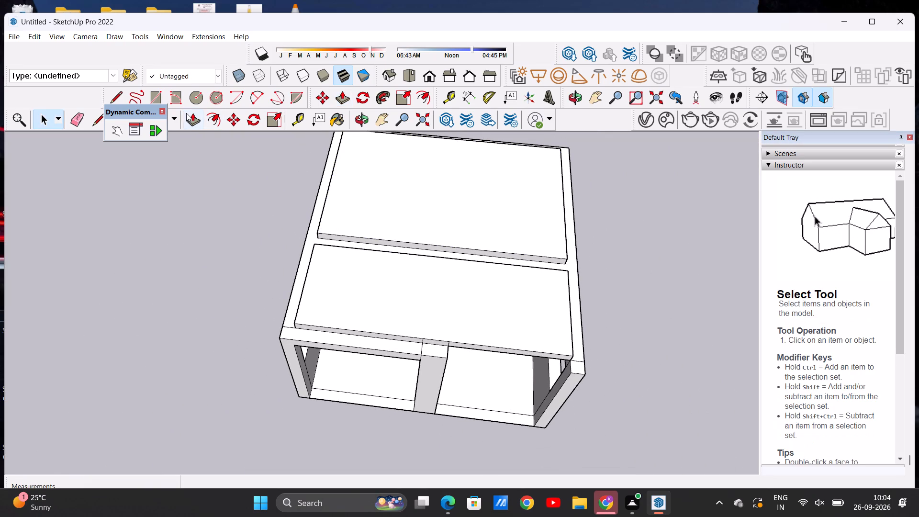
Draw a line about 5 1/2" long across the gap between the roof slabs, joining their left base corners.
left_click(122, 99)
middle_click_drag(290, 259, 302, 353)
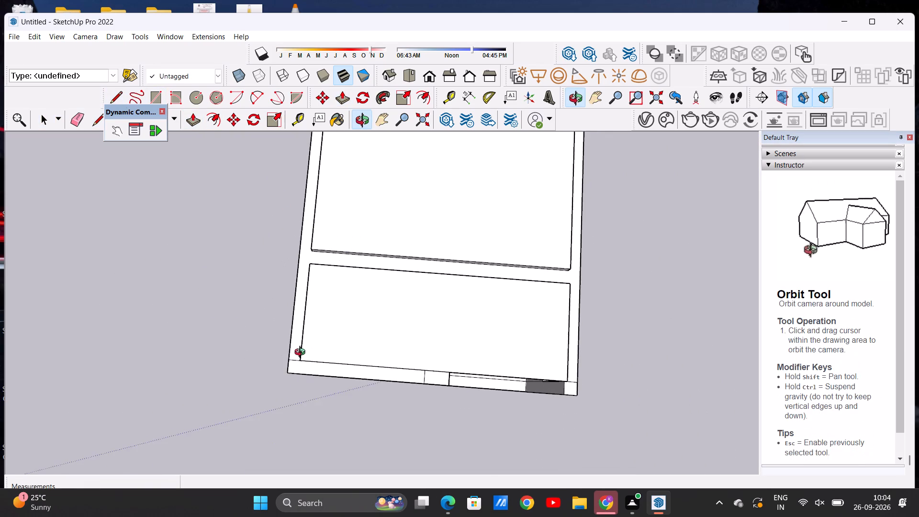
middle_click_drag(302, 353, 303, 353)
scroll(314, 259, "up", 20)
scroll(314, 259, "up", 10)
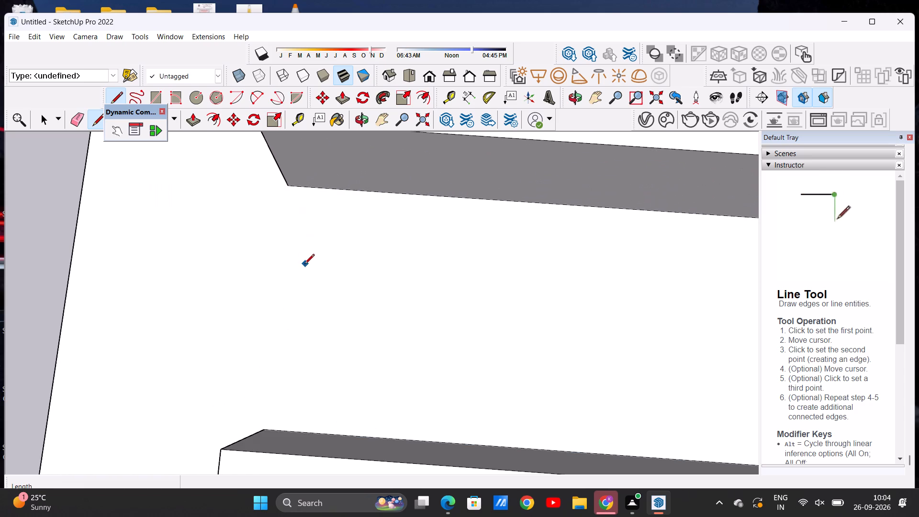
left_click(287, 188)
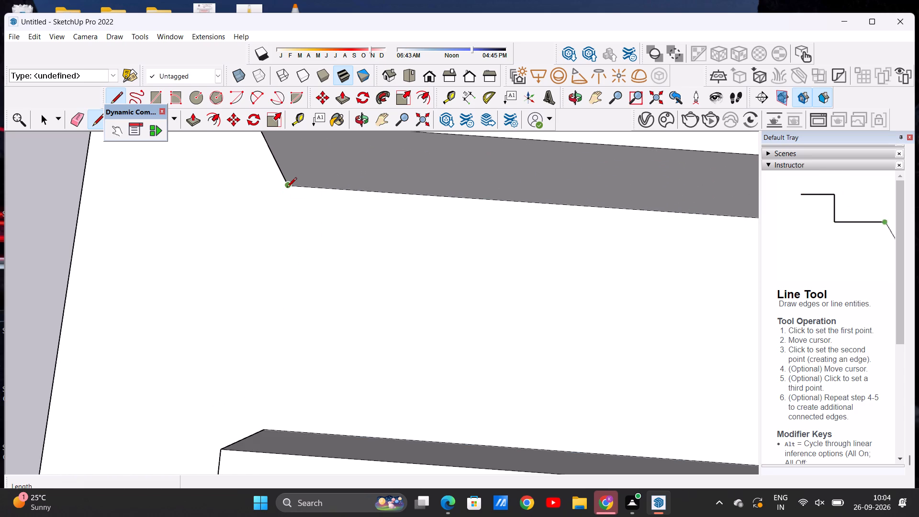
left_click(264, 425)
scroll(274, 352, "down", 20)
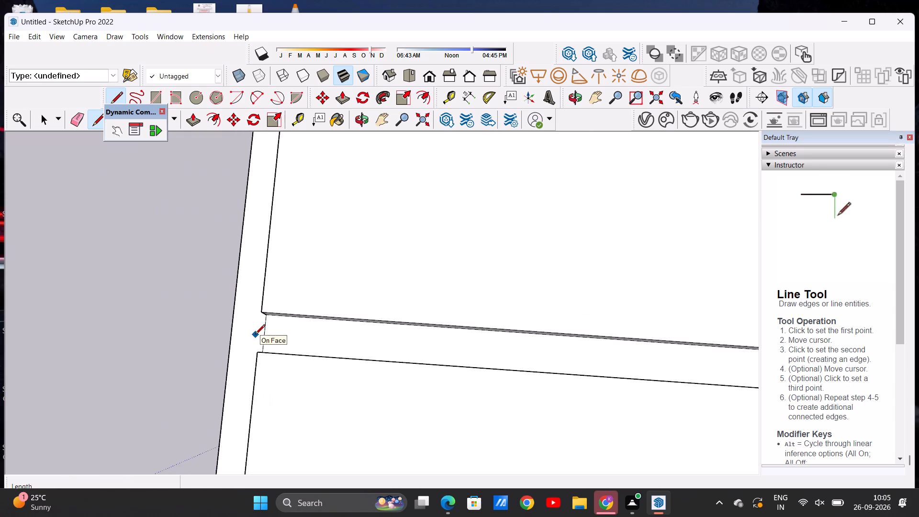
Draw a line about 5 1/2" long across the gap between the roof slabs, joining their right base corners.
scroll(255, 335, "down", 9)
scroll(550, 376, "up", 20)
scroll(550, 376, "up", 1)
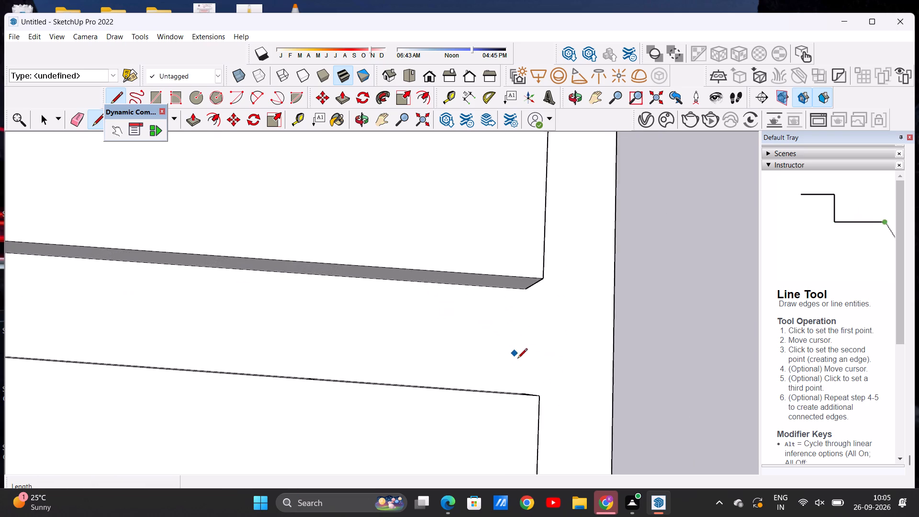
scroll(517, 359, "up", 11)
scroll(520, 437, "down", 7)
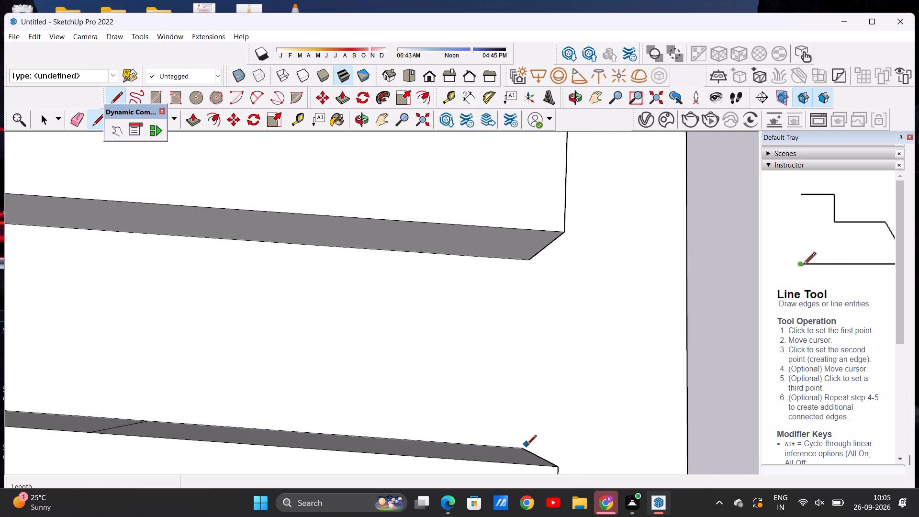
left_click(527, 446)
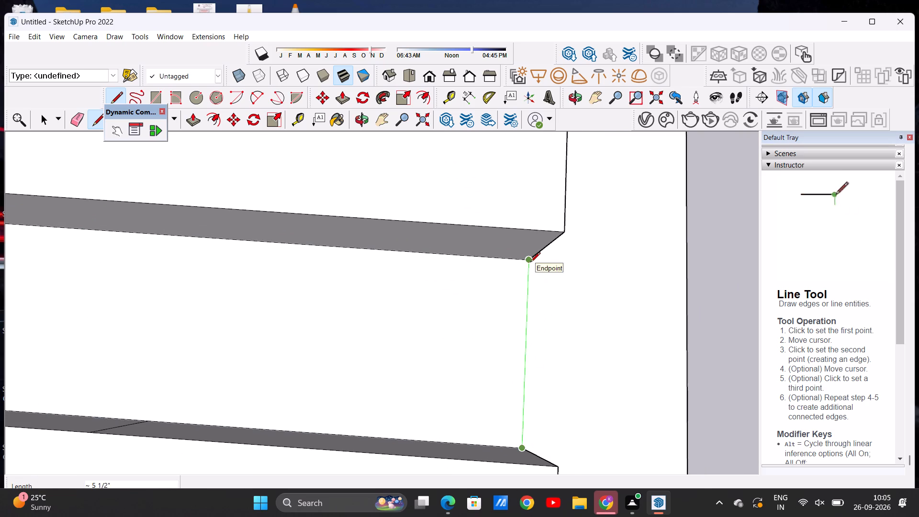
left_click(530, 263)
key("space")
scroll(529, 265, "down", 8)
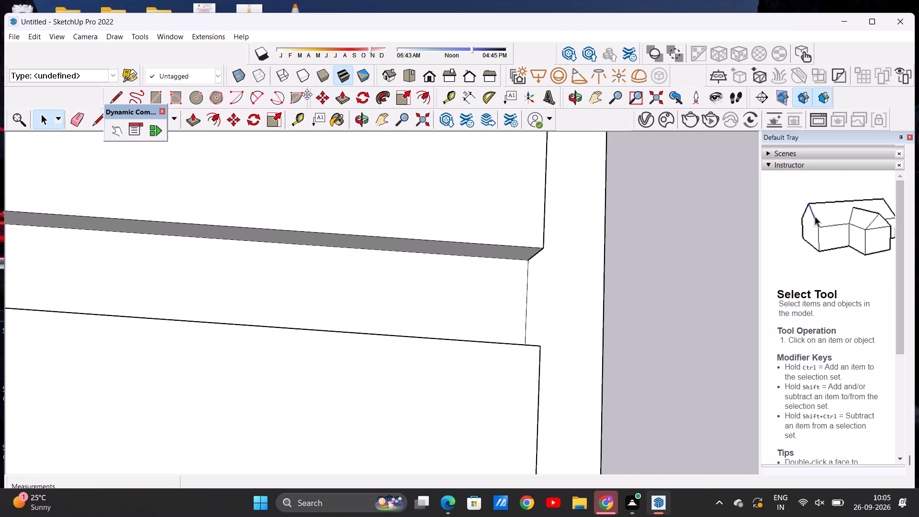
Push/Pull the narrow strip between the two roof slabs up 3 3/16", level with their tops.
left_click(189, 120)
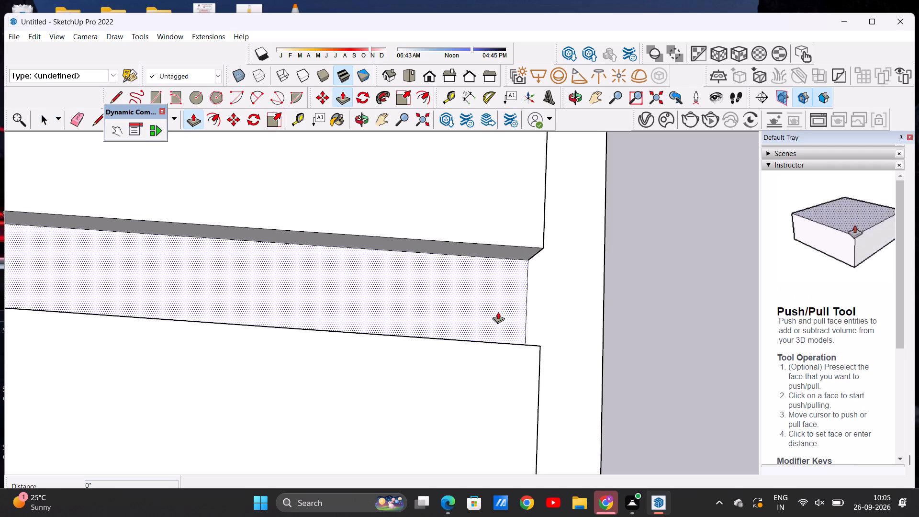
left_click(501, 305)
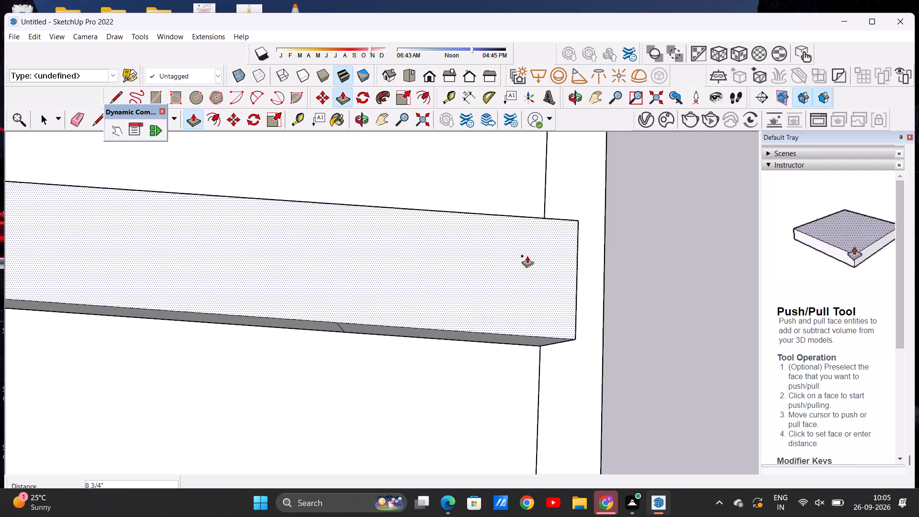
left_click(538, 348)
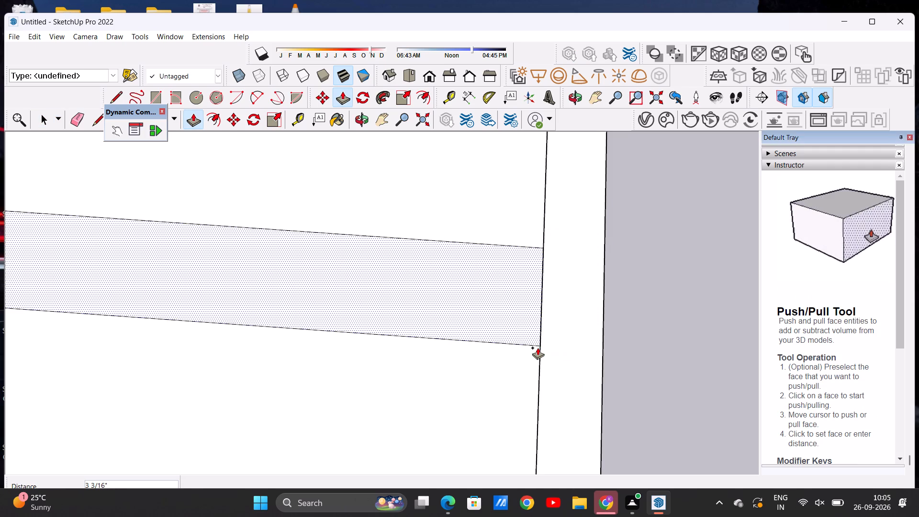
key("space")
Erase the two short vertical seam lines on the roof slab's left side face, where the filled gap meets the slabs.
scroll(524, 282, "down", 20)
scroll(524, 282, "down", 5)
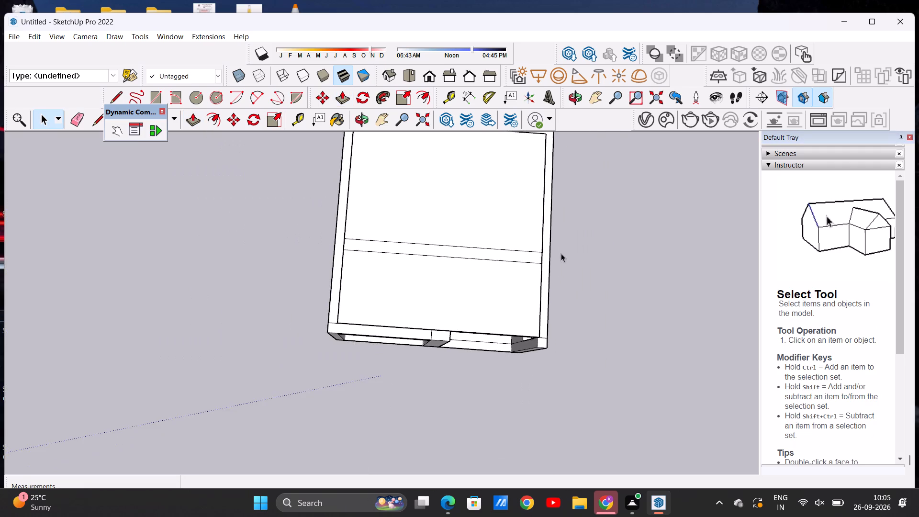
middle_click_drag(448, 358, 457, 117)
middle_click_drag(416, 315, 416, 247)
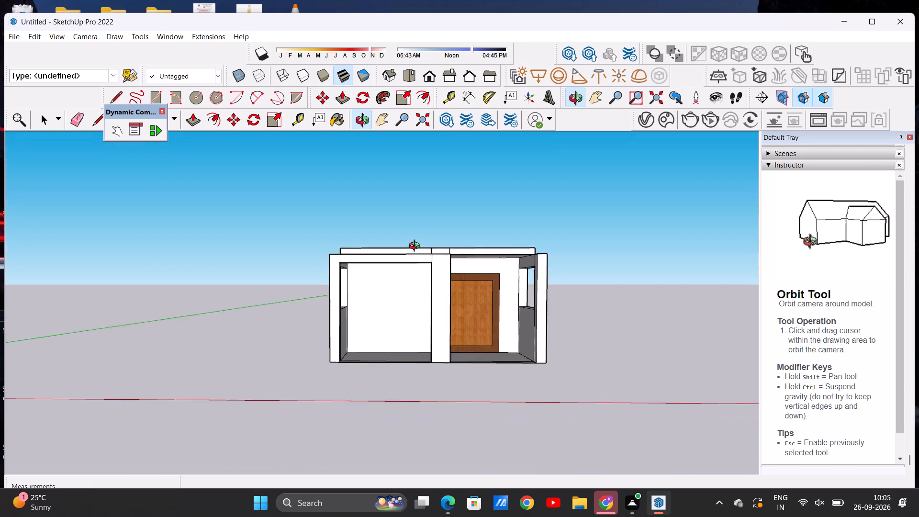
middle_click_drag(416, 247, 421, 372)
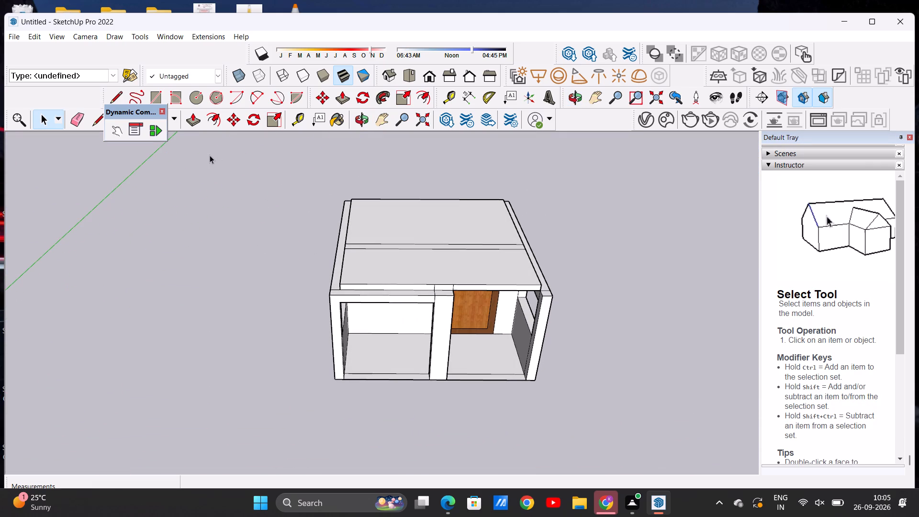
scroll(326, 268, "up", 6)
middle_click_drag(379, 266, 500, 327)
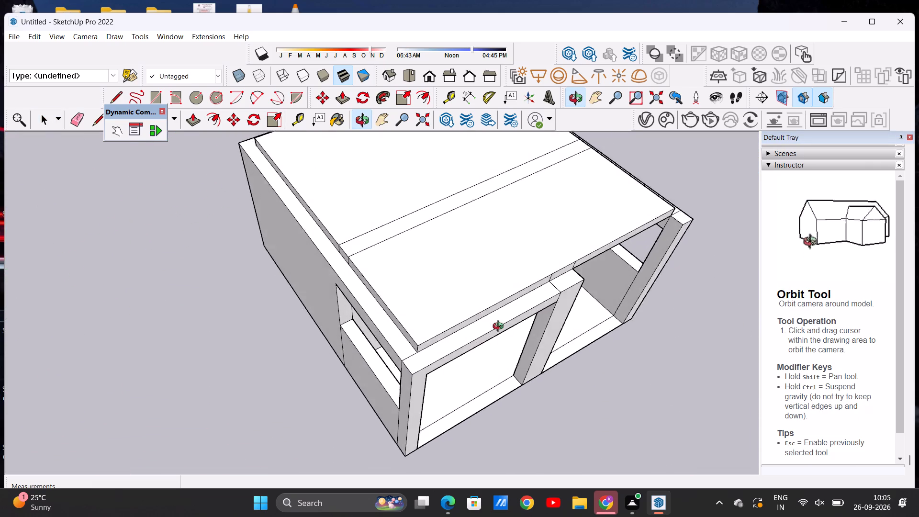
middle_click_drag(500, 327, 337, 293)
scroll(337, 293, "down", 3)
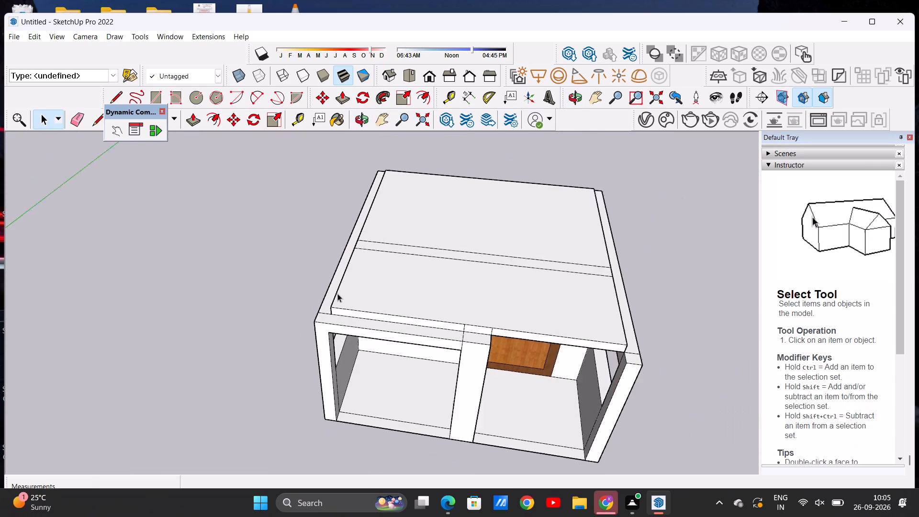
scroll(337, 293, "down", 2)
middle_click_drag(327, 280, 528, 235)
scroll(358, 268, "up", 7)
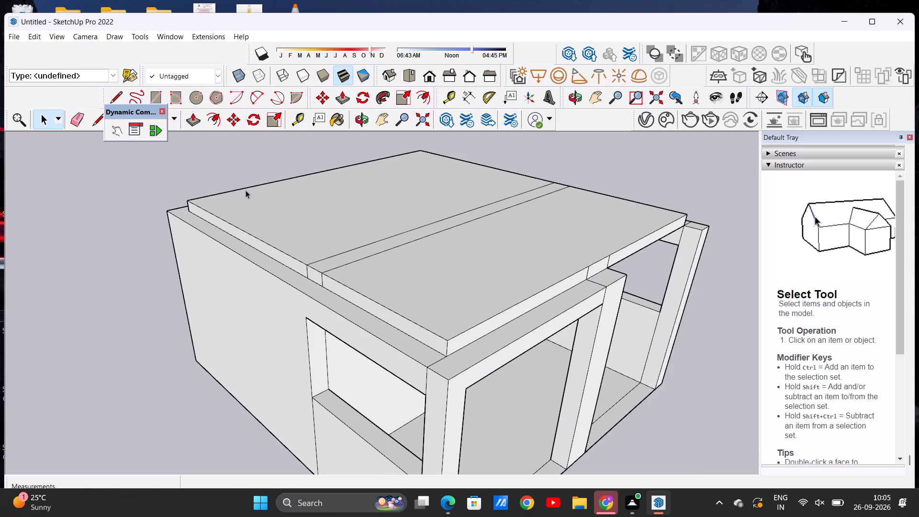
left_click(79, 113)
scroll(276, 262, "up", 2)
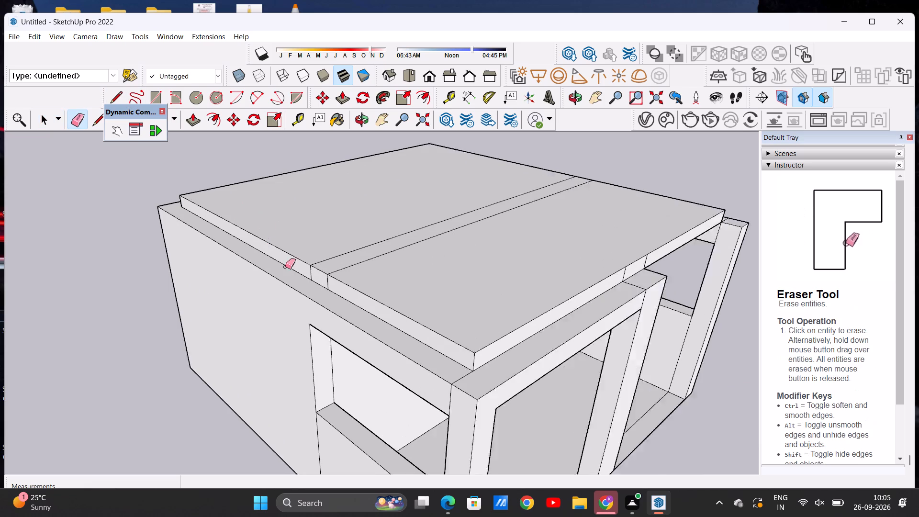
scroll(285, 267, "up", 5)
left_click_drag(325, 267, 370, 297)
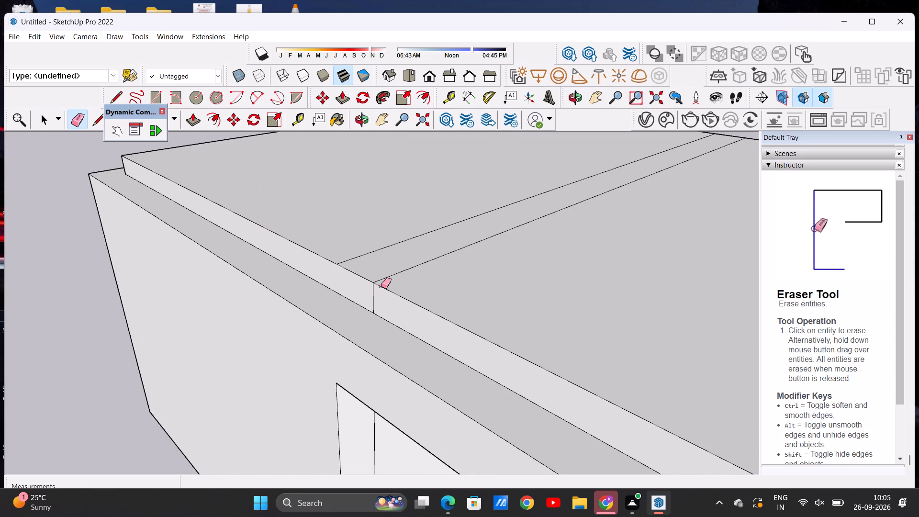
left_click_drag(366, 289, 381, 301)
Erase the two short vertical seam lines on the roof slab's right side face.
scroll(300, 209, "down", 14)
middle_click_drag(433, 326, 355, 277)
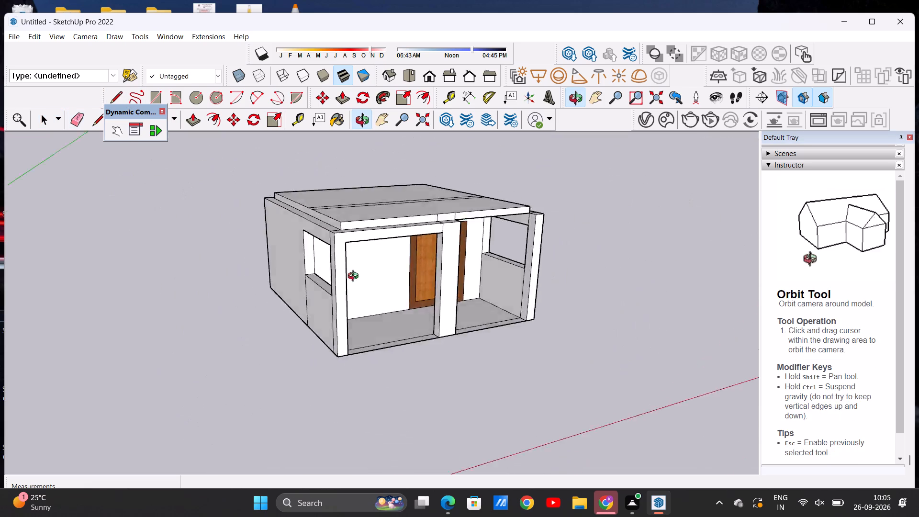
middle_click_drag(355, 277, 219, 405)
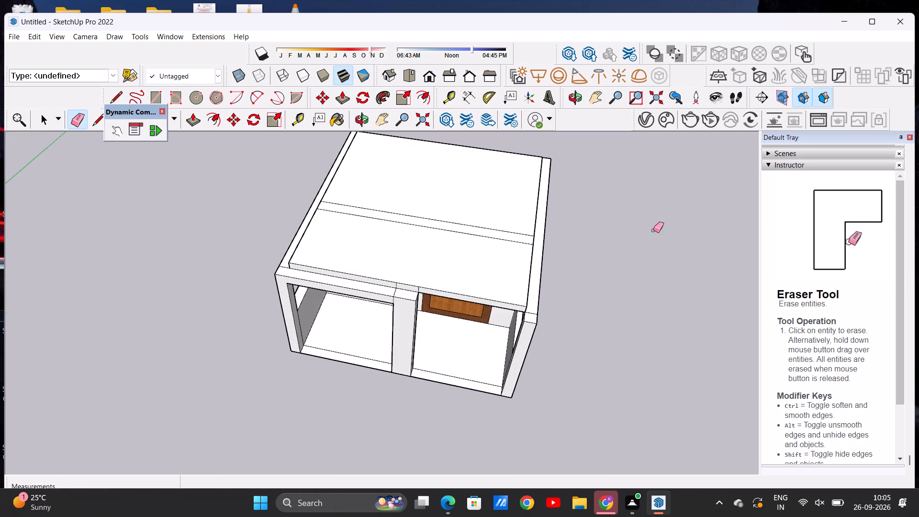
middle_click_drag(546, 230, 318, 195)
scroll(626, 462, "up", 9)
scroll(389, 358, "down", 7)
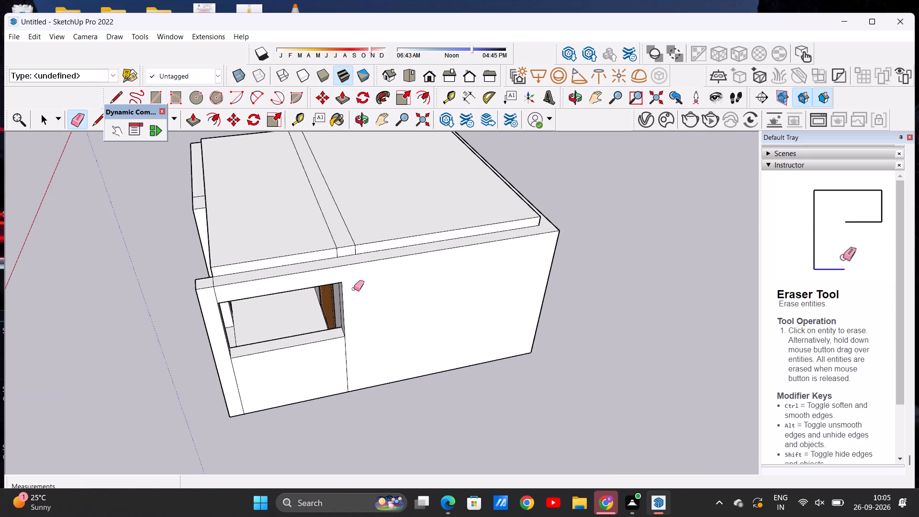
scroll(329, 264, "up", 7)
left_click_drag(345, 244, 390, 238)
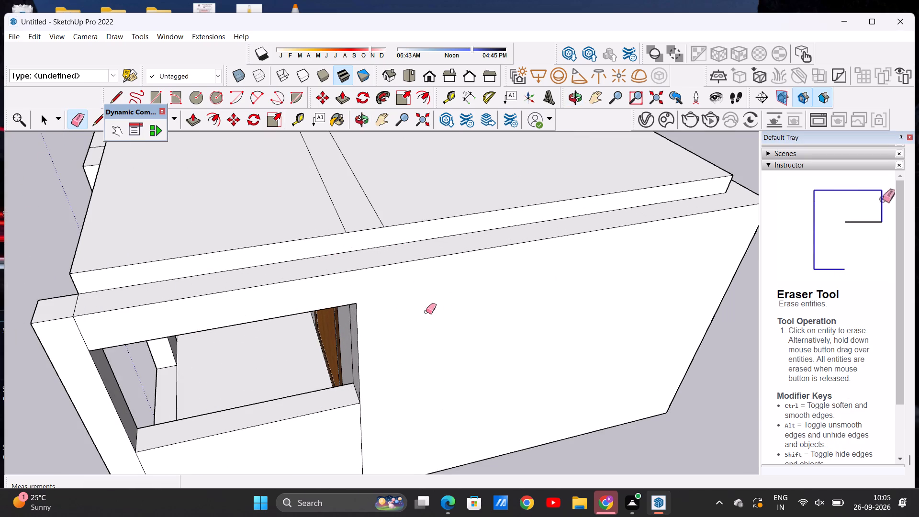
Erase the two long seam lines across the roof slab's top, including their leftover segments, to merge it into one face.
scroll(451, 315, "down", 11)
middle_click_drag(432, 305, 560, 208)
scroll(388, 206, "up", 6)
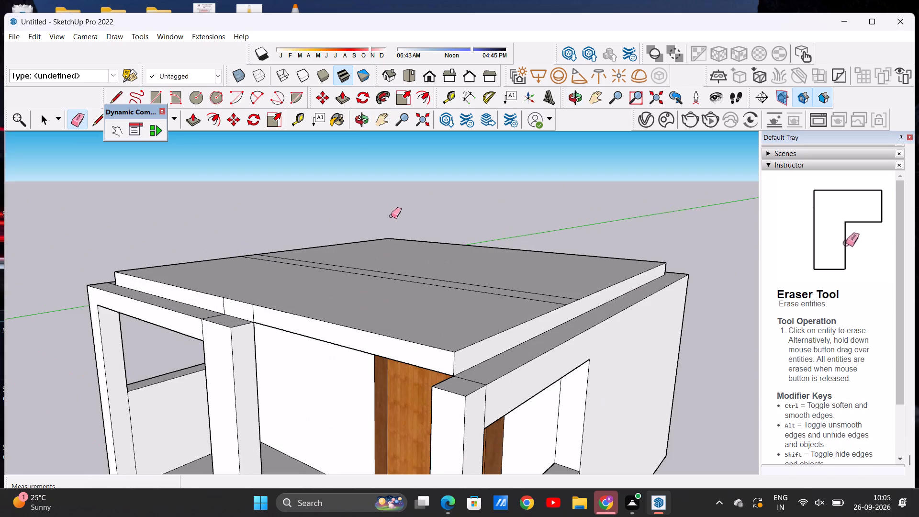
left_click_drag(412, 260, 409, 282)
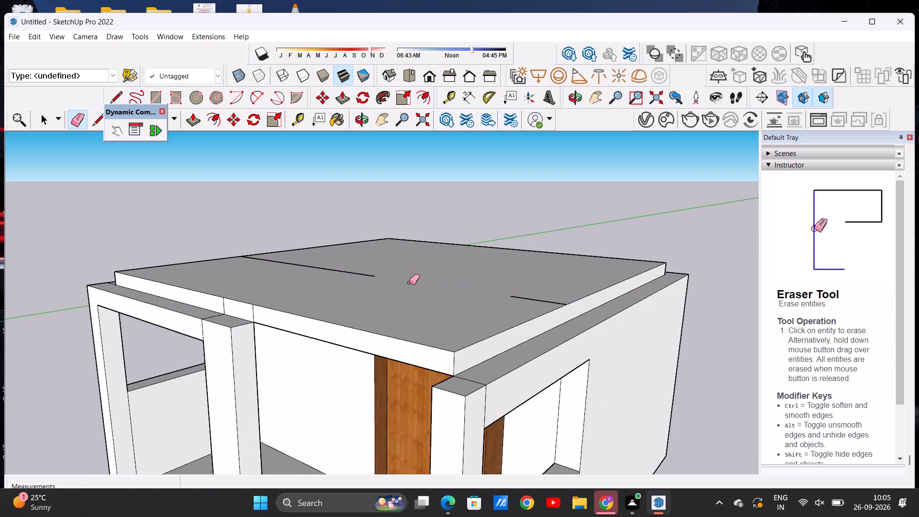
middle_click_drag(390, 392, 465, 280)
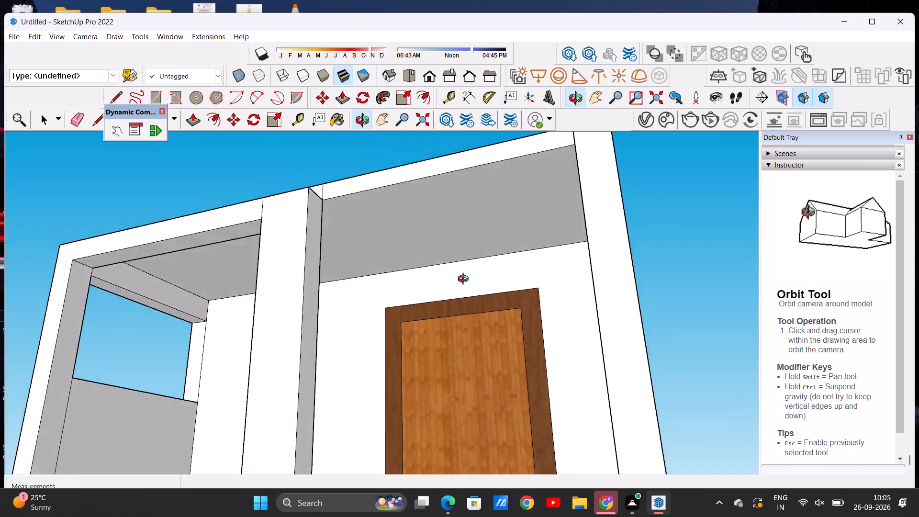
middle_click_drag(465, 280, 489, 384)
scroll(455, 309, "down", 6)
middle_click_drag(440, 310, 447, 416)
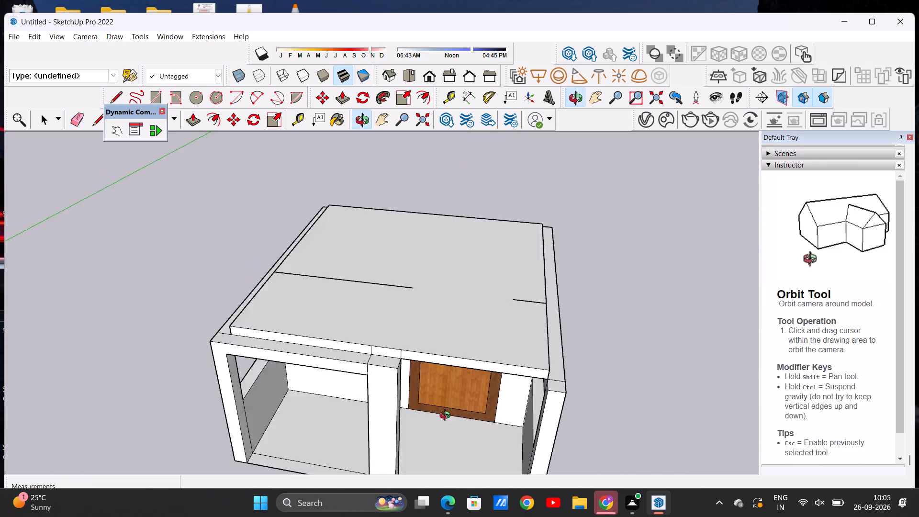
middle_click_drag(447, 416, 457, 491)
scroll(296, 230, "up", 5)
left_click_drag(330, 296, 332, 340)
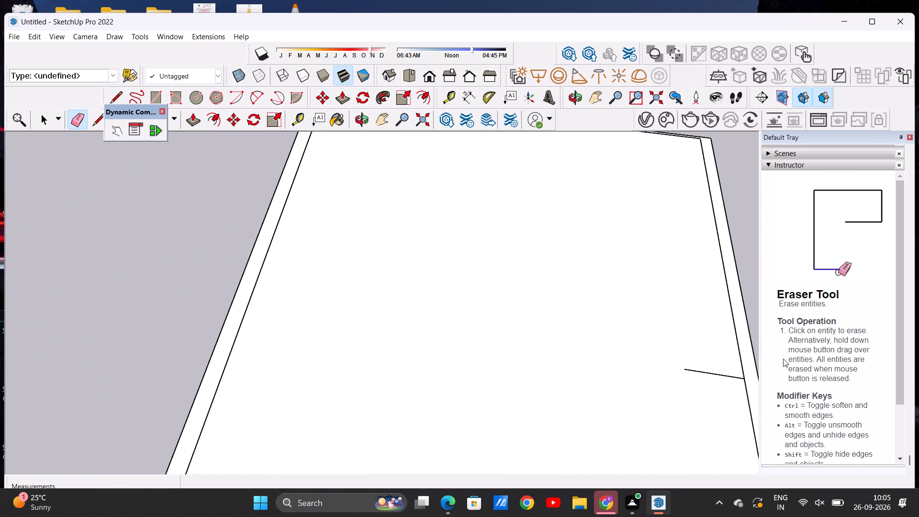
left_click_drag(710, 350, 711, 380)
Examine the porch ceiling from below and the merged roof slab from the front for leftover lines.
scroll(350, 185, "down", 11)
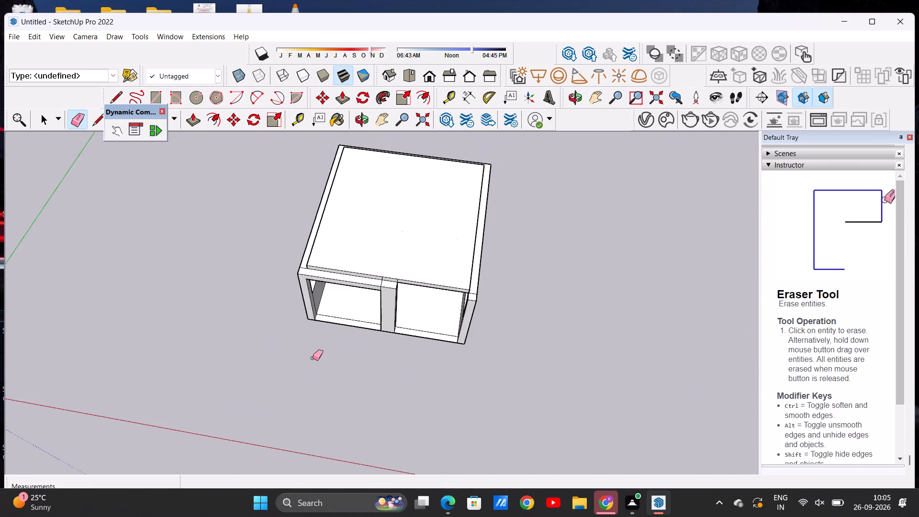
middle_click_drag(313, 365, 361, 134)
middle_click_drag(367, 339, 358, 315)
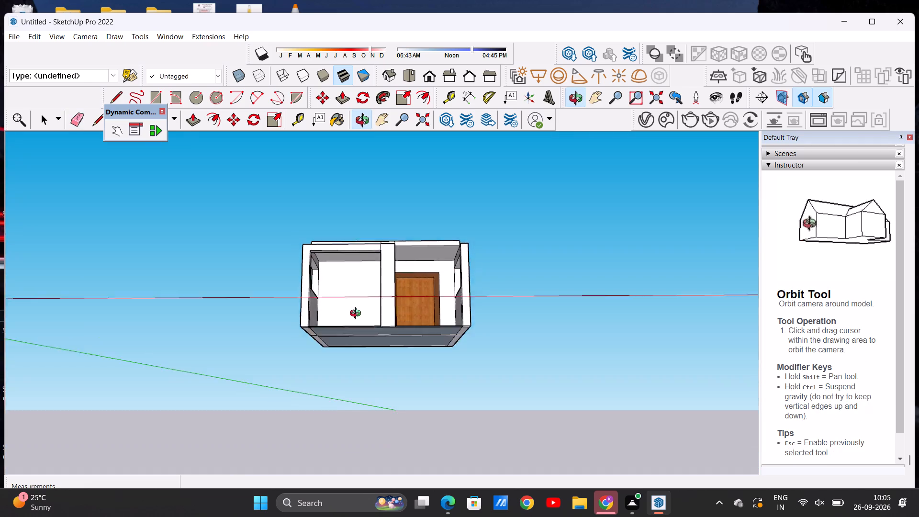
middle_click_drag(358, 315, 361, 228)
scroll(359, 260, "up", 3)
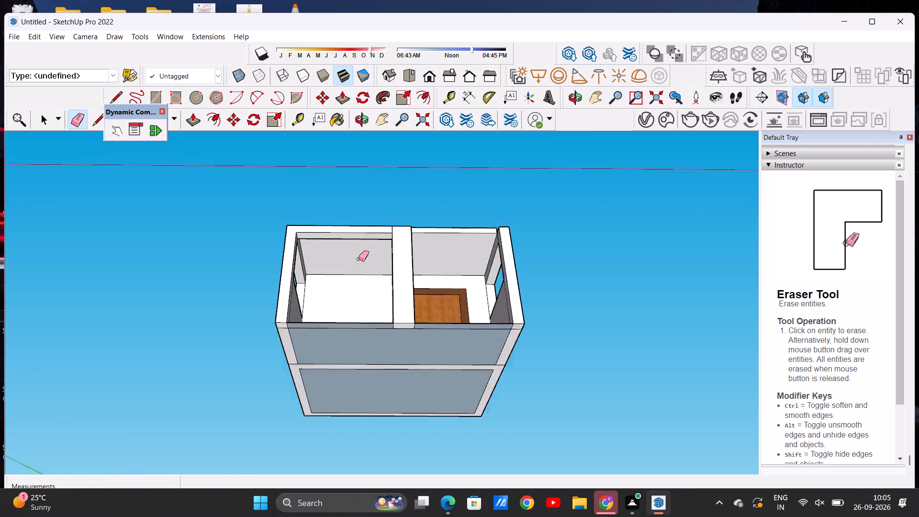
scroll(359, 259, "up", 13)
scroll(333, 219, "up", 5)
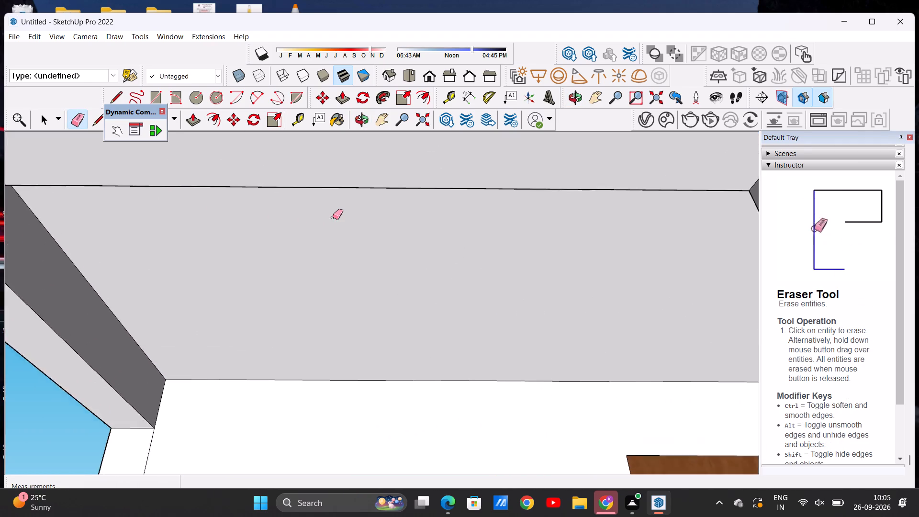
scroll(333, 217, "up", 2)
scroll(350, 243, "down", 20)
scroll(350, 243, "down", 3)
middle_click_drag(381, 289, 387, 474)
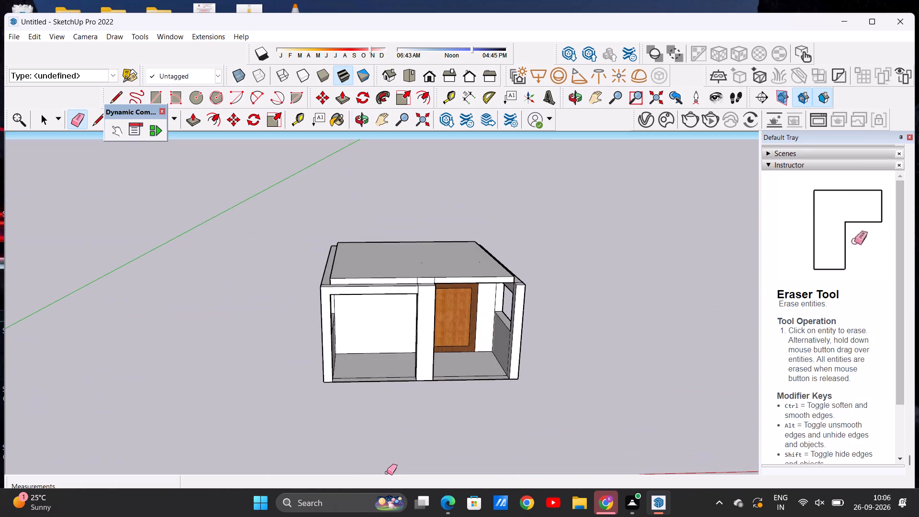
scroll(484, 377, "up", 7)
scroll(412, 341, "down", 6)
scroll(408, 343, "up", 1)
middle_click_drag(403, 350, 379, 356)
scroll(324, 245, "up", 5)
scroll(313, 244, "down", 4)
middle_click_drag(320, 282, 320, 331)
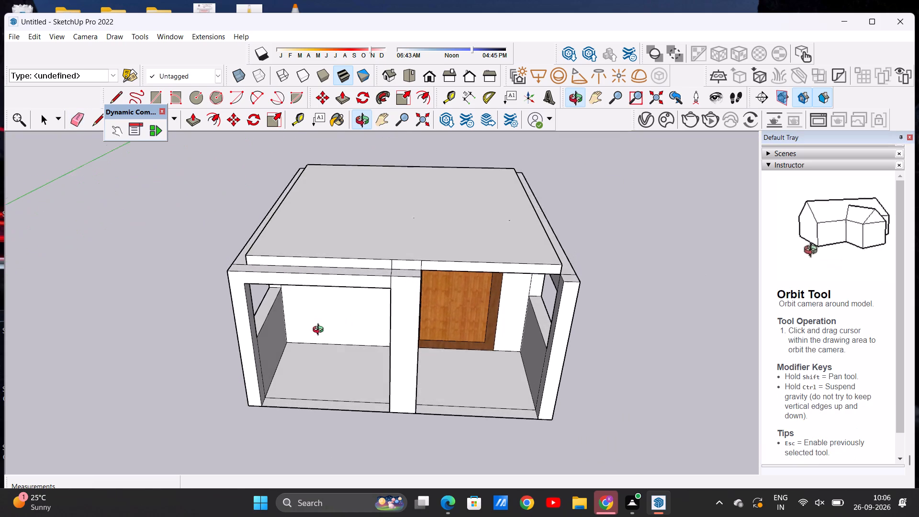
middle_click_drag(320, 331, 320, 336)
key("space")
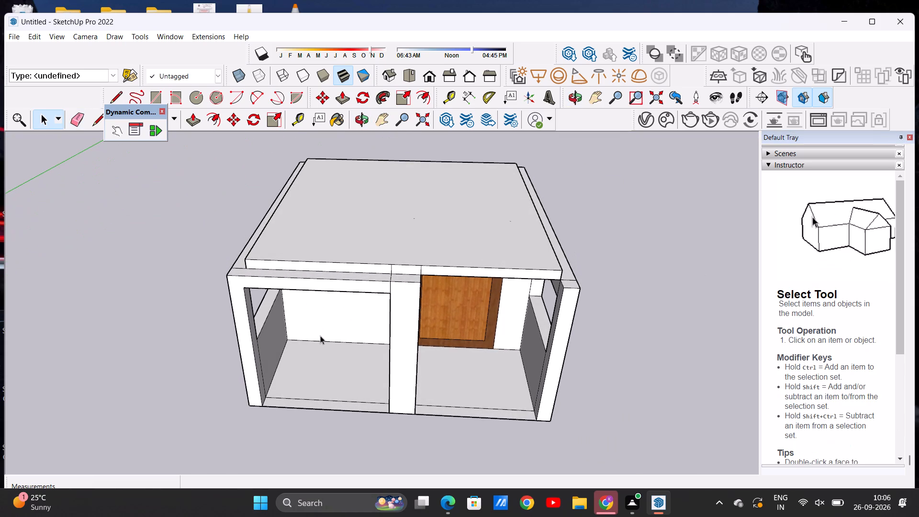
Erase the two short vertical seam lines on the roof slab's front face above the middle porch post.
scroll(343, 253, "up", 3)
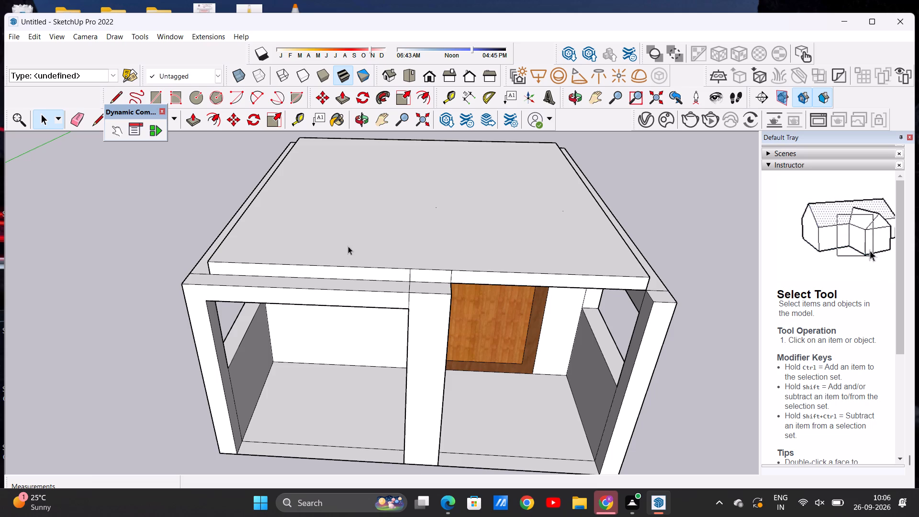
left_click(75, 115)
scroll(443, 258, "up", 20)
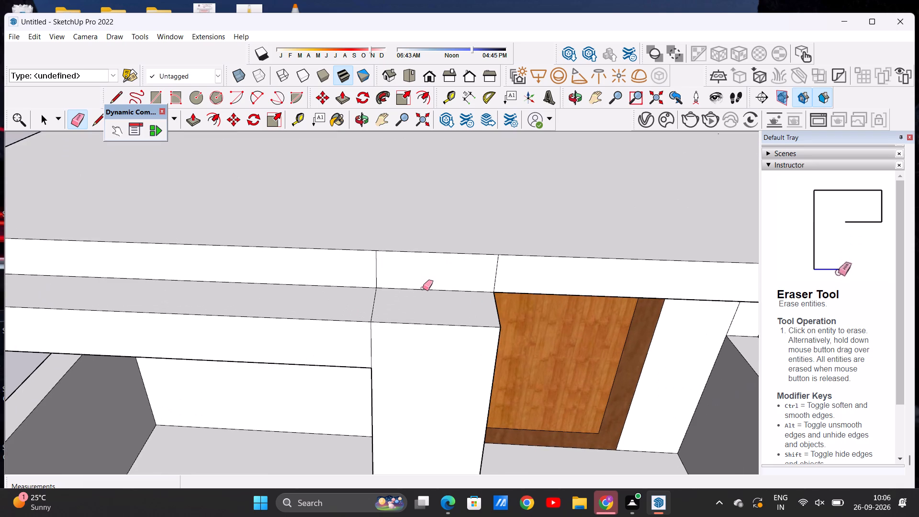
left_click_drag(360, 273, 506, 271)
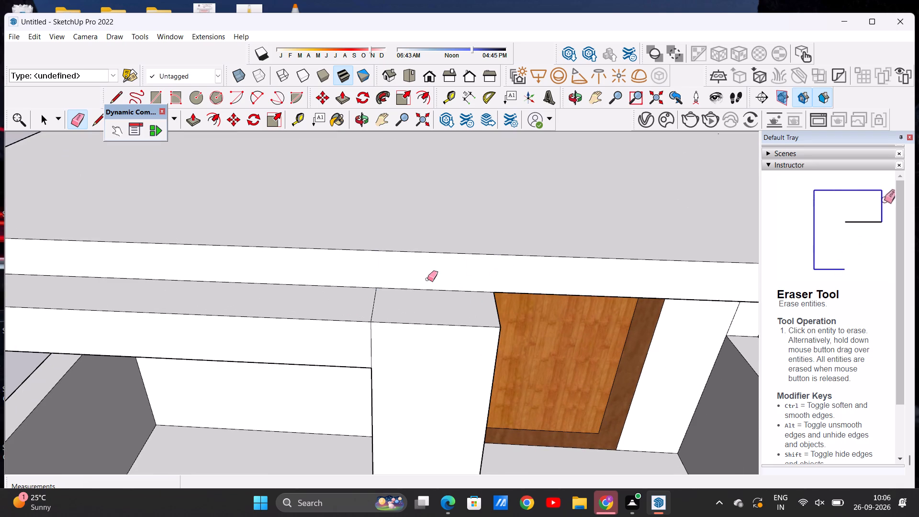
scroll(427, 261, "down", 9)
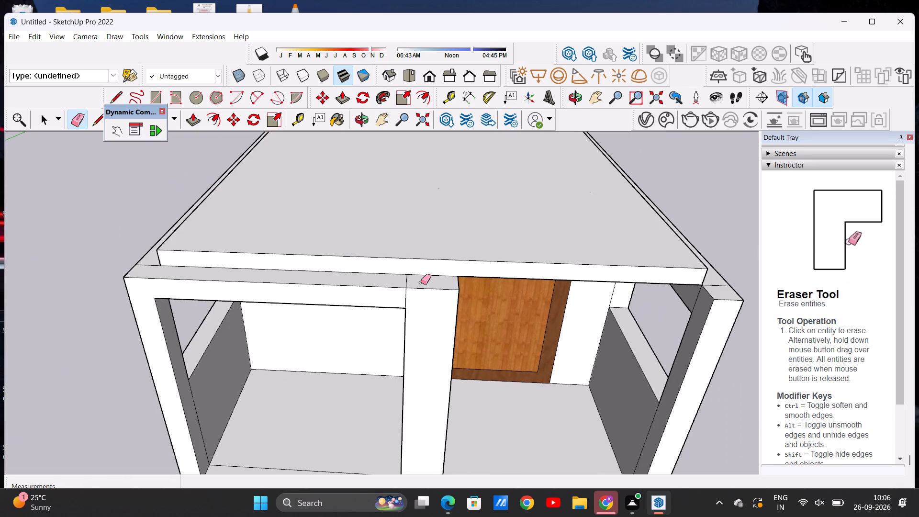
key("space")
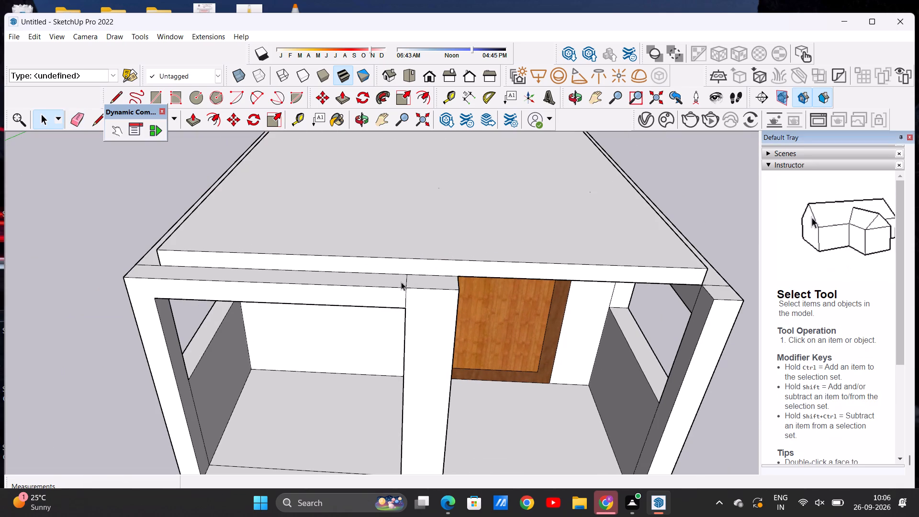
Erase the seam line on top of the front porch beam where it meets the middle post.
middle_click_drag(370, 283, 566, 321)
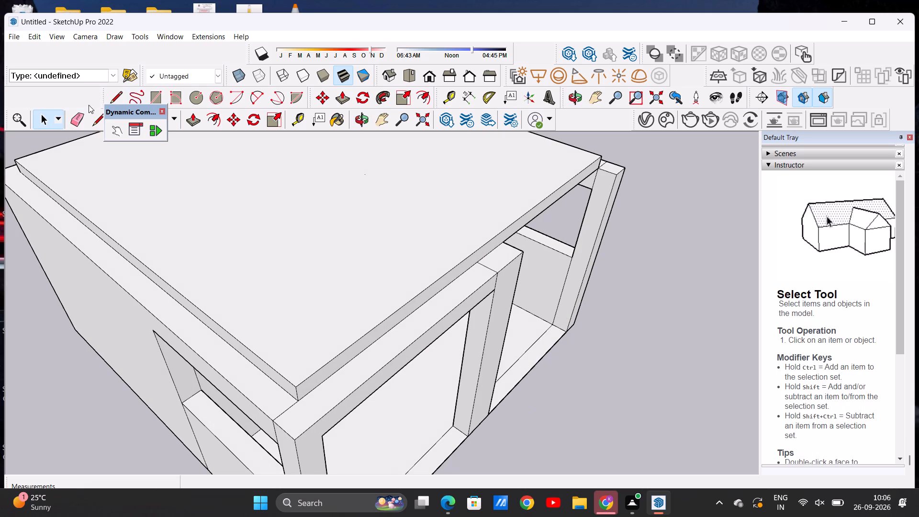
left_click(78, 113)
scroll(490, 287, "up", 6)
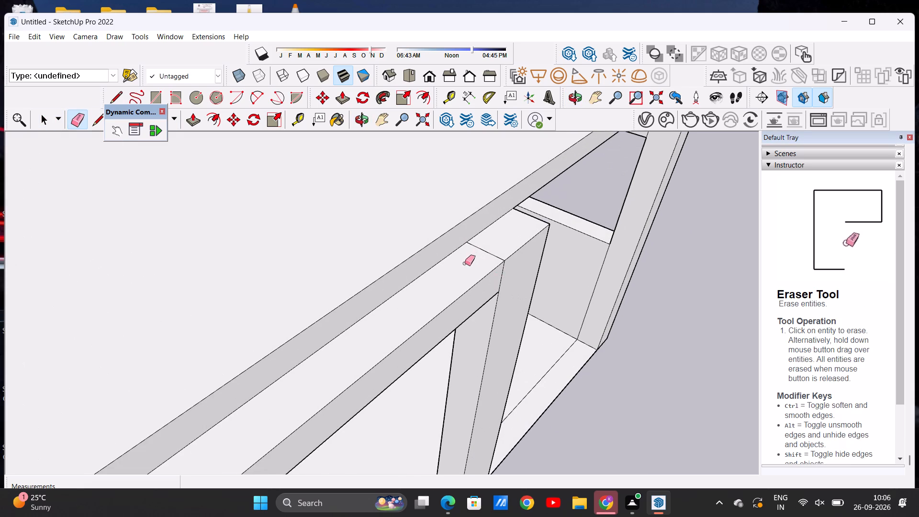
left_click_drag(465, 264, 495, 247)
key("space")
scroll(457, 290, "down", 6)
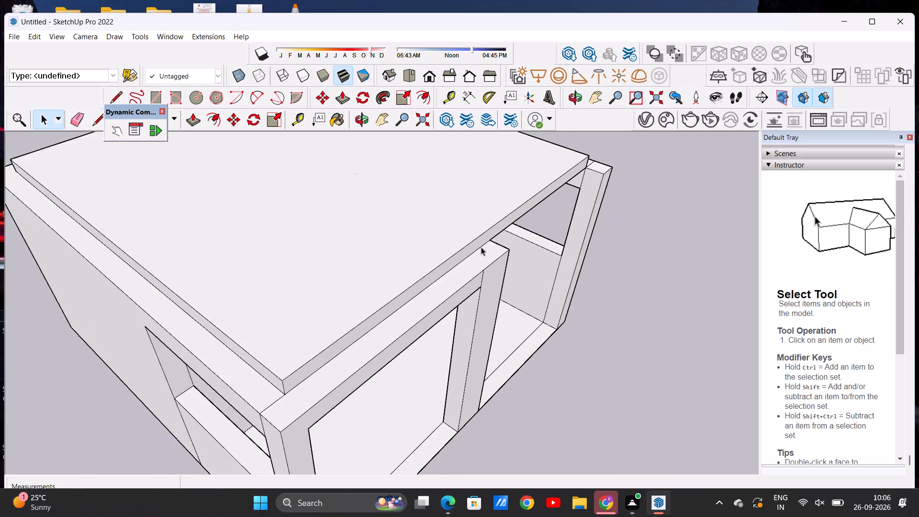
Push/Pull the roof slab's front face outward about 1' 10 1/2" to form an overhang beyond the front porch beam.
scroll(481, 247, "down", 7)
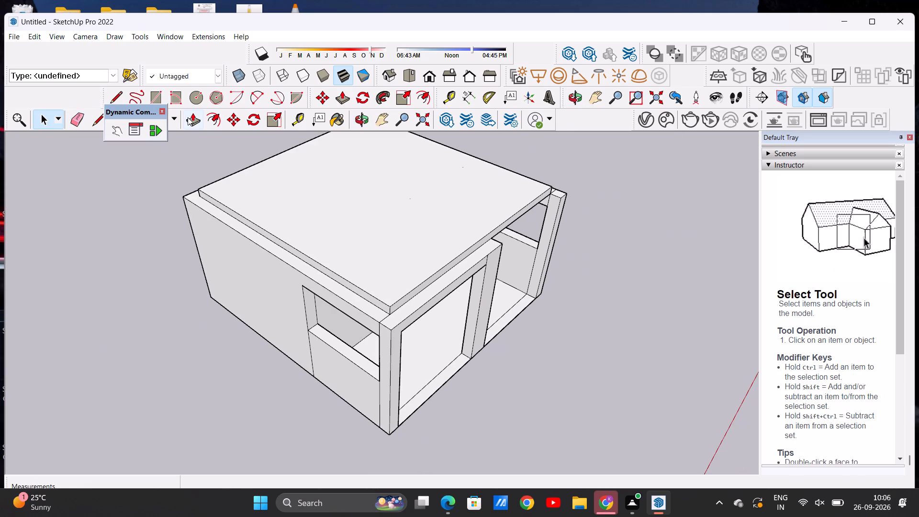
left_click(188, 117)
middle_click_drag(358, 377, 272, 346)
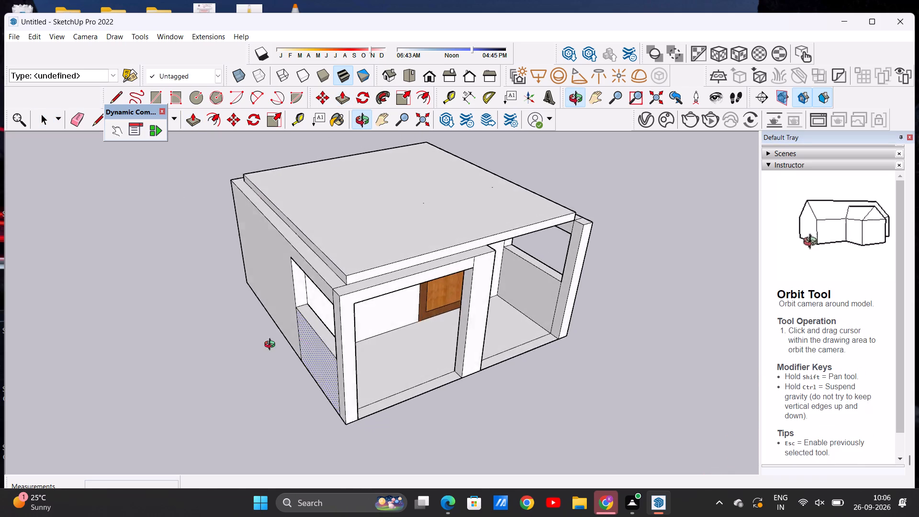
middle_click_drag(272, 346, 245, 361)
scroll(340, 286, "up", 10)
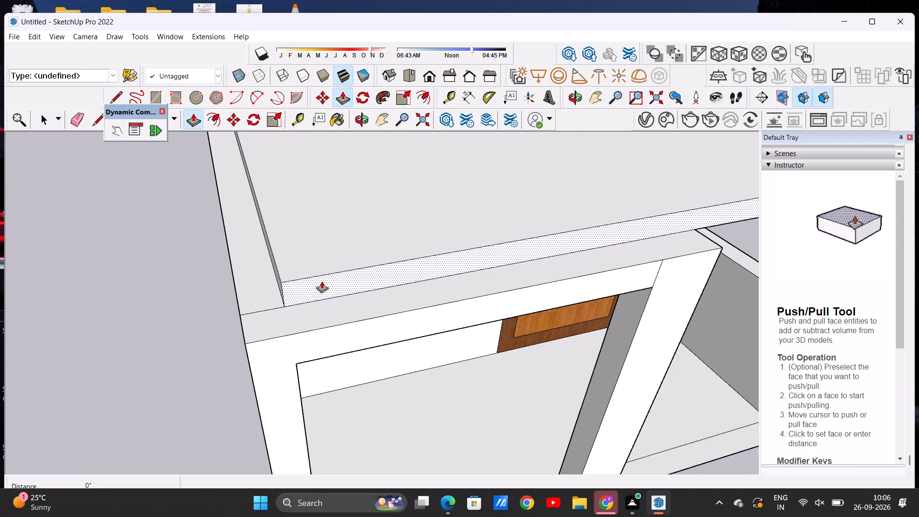
left_click(322, 281)
scroll(358, 330, "down", 3)
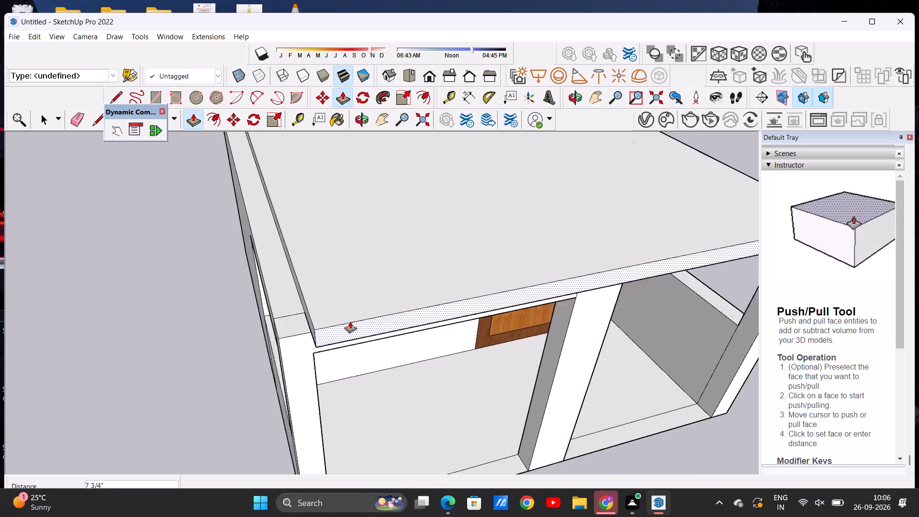
scroll(350, 321, "down", 9)
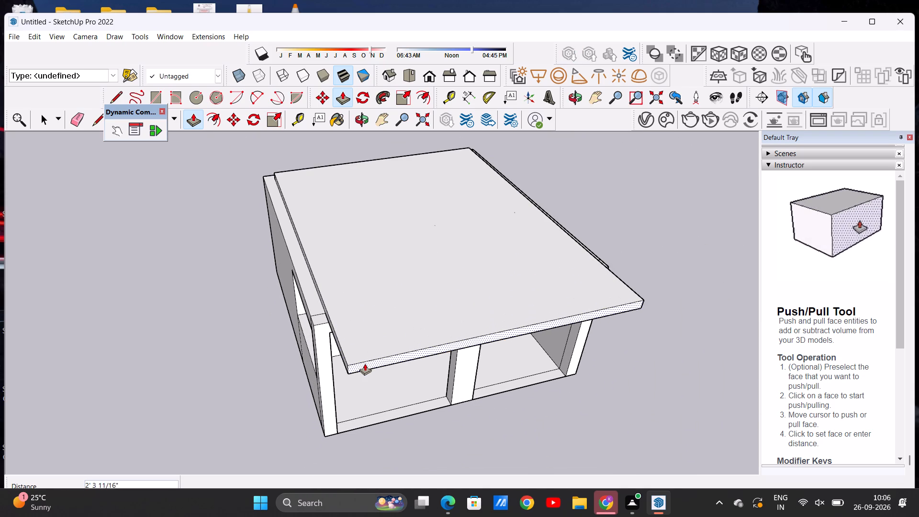
middle_click_drag(362, 363, 491, 337)
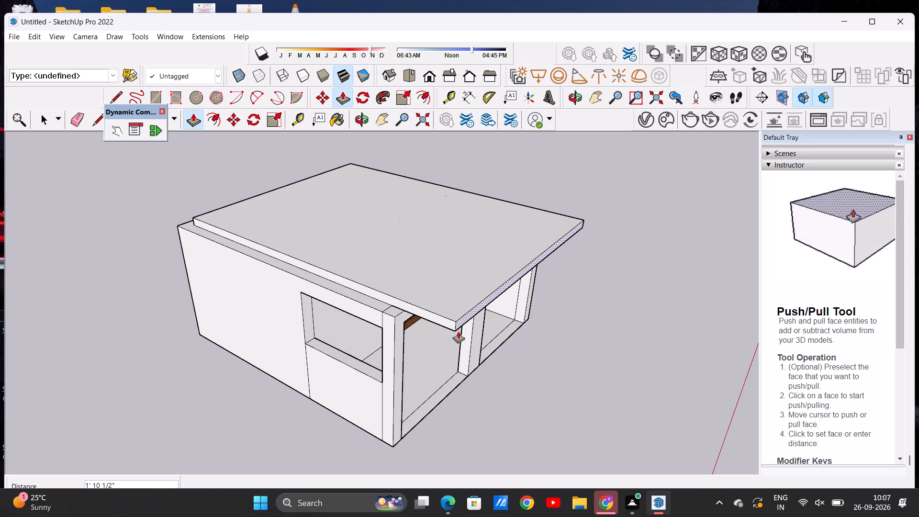
left_click(458, 331)
key("space")
Push/Pull the U-shaped top face of the side and back walls upward about 3' 7/8" to raise upper-storey walls.
middle_click_drag(498, 340, 171, 183)
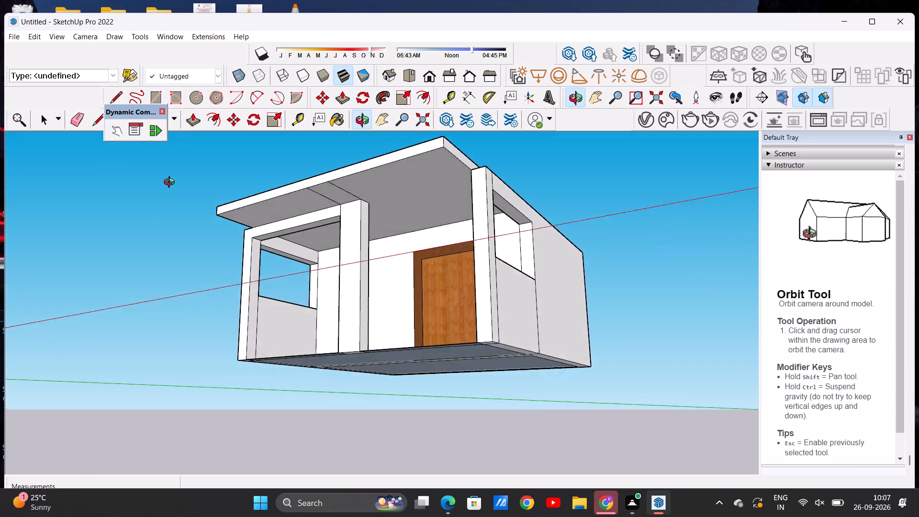
middle_click_drag(171, 183, 224, 183)
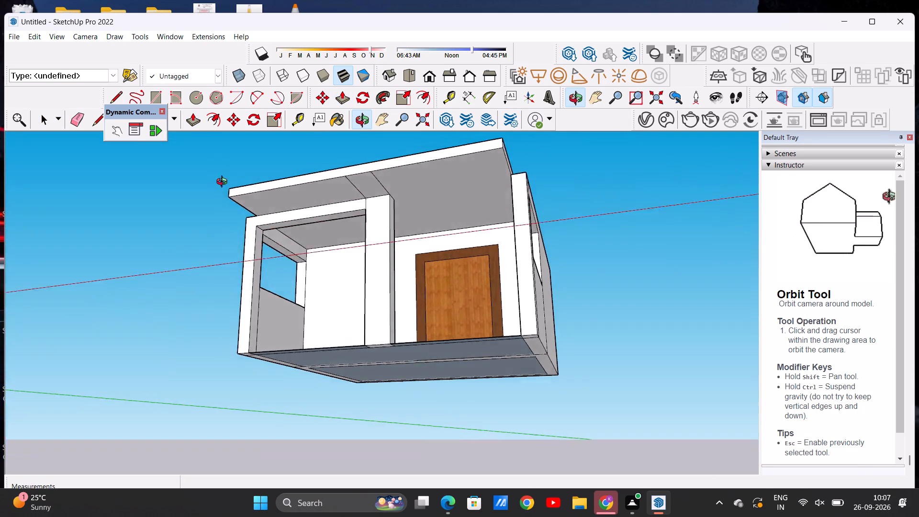
middle_click_drag(224, 183, 287, 351)
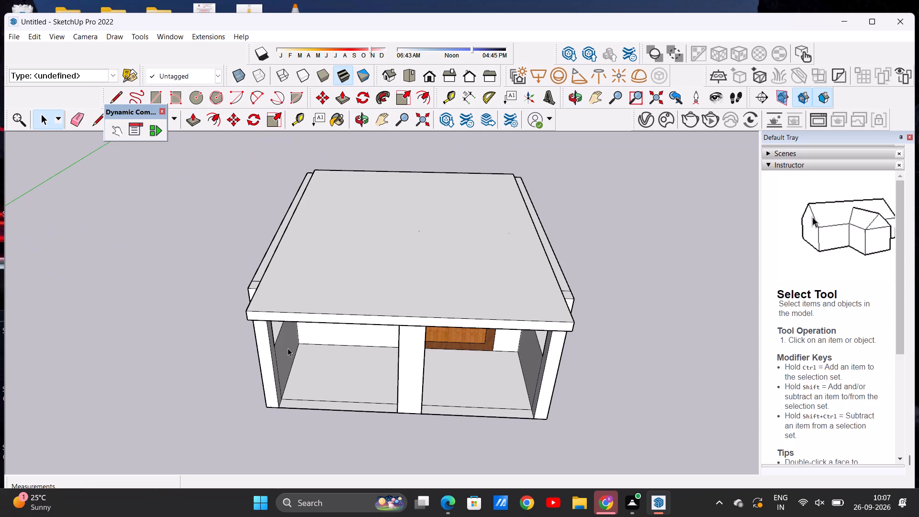
scroll(291, 273, "down", 3)
middle_click_drag(276, 270, 287, 335)
scroll(297, 267, "up", 2)
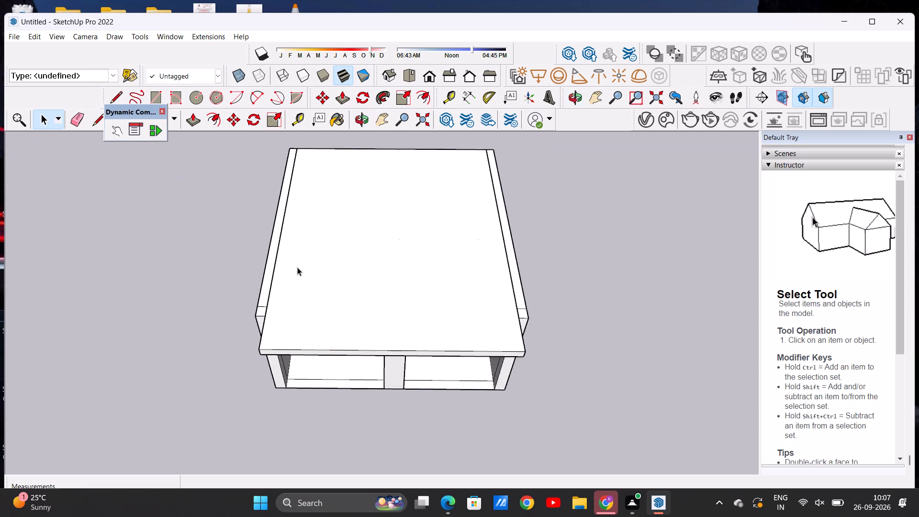
scroll(297, 267, "up", 2)
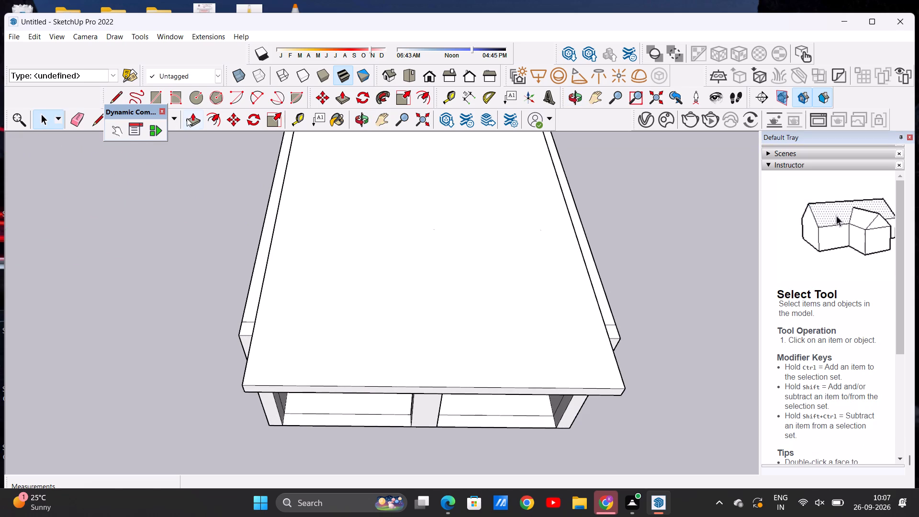
left_click(188, 118)
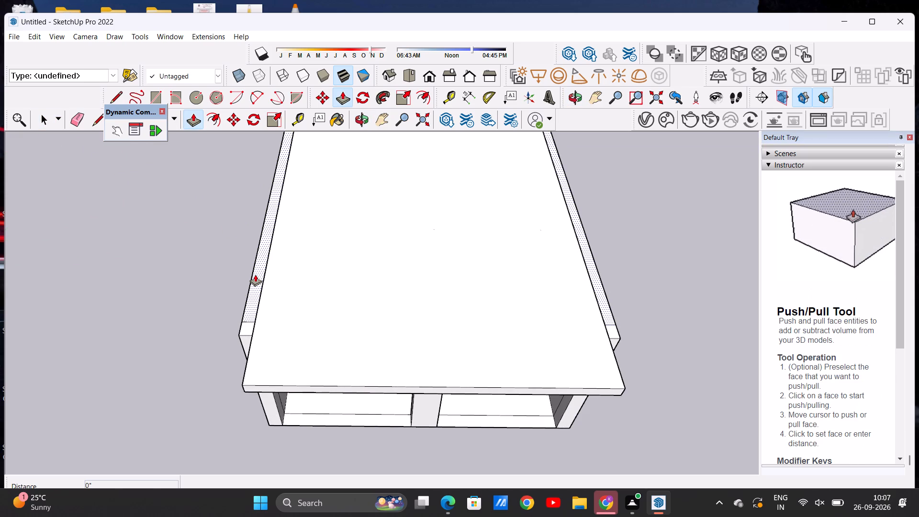
left_click(255, 274)
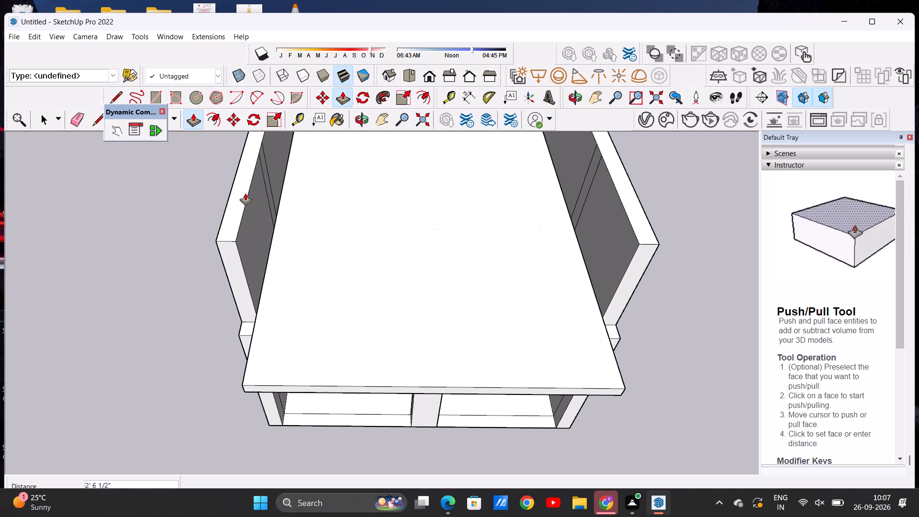
middle_click_drag(261, 214, 283, 154)
scroll(258, 213, "down", 3)
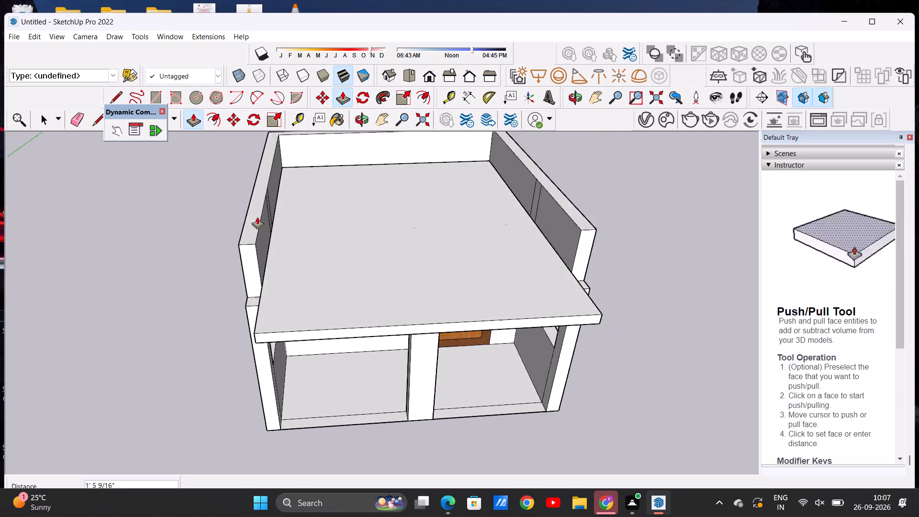
scroll(257, 217, "down", 1)
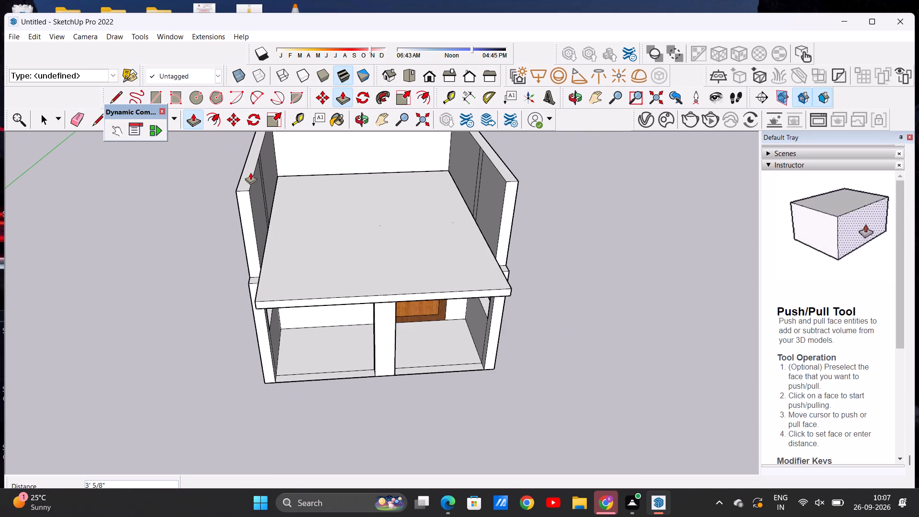
scroll(250, 172, "down", 13)
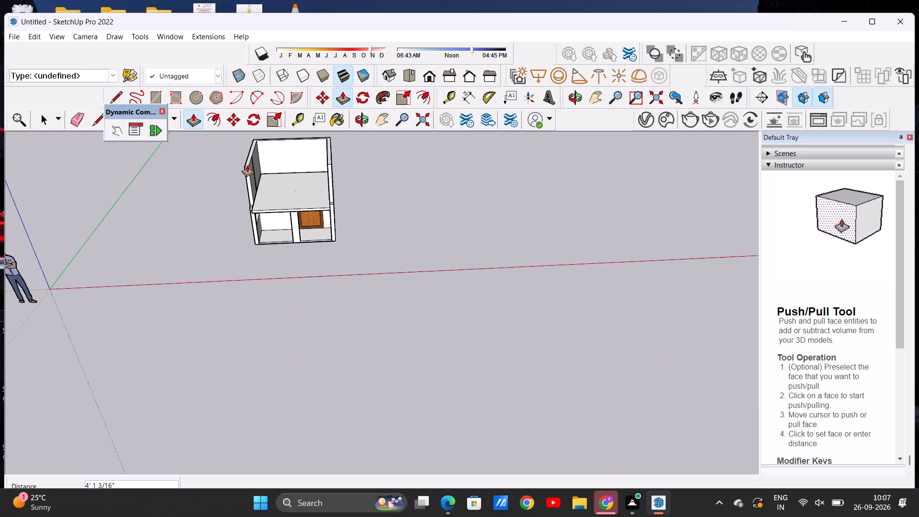
middle_click_drag(245, 185, 245, 170)
scroll(248, 177, "up", 10)
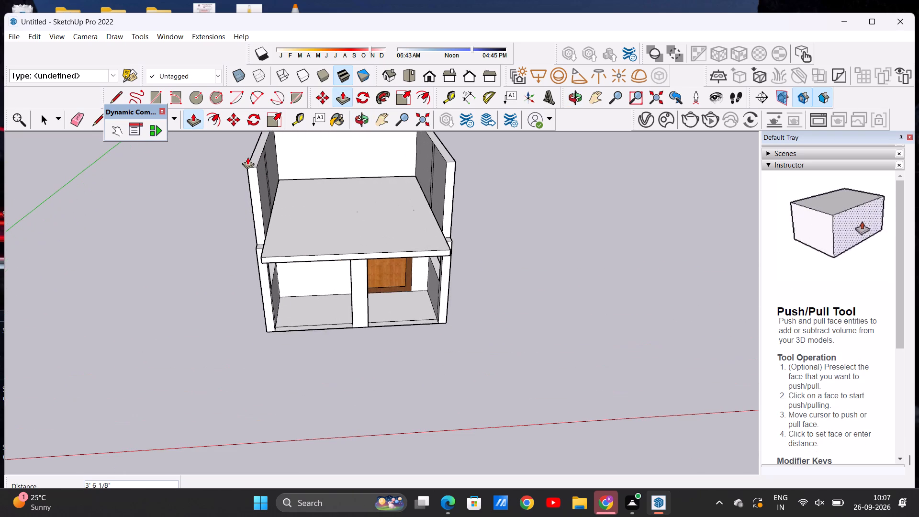
left_click(247, 167)
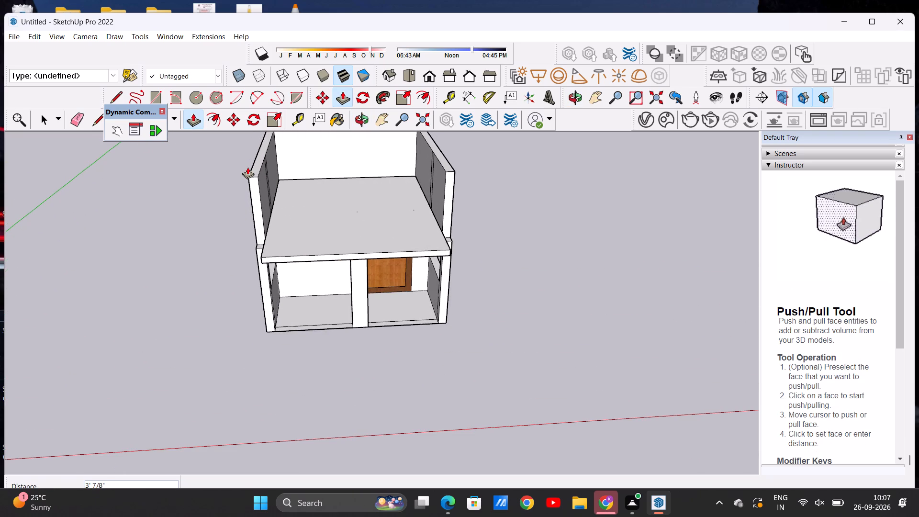
key("space")
Draw two parallel lines across the roof slab's top, joining the endpoints of the vertical seam lines on the opposite side walls.
middle_click_drag(269, 315, 257, 276)
scroll(257, 278, "down", 3)
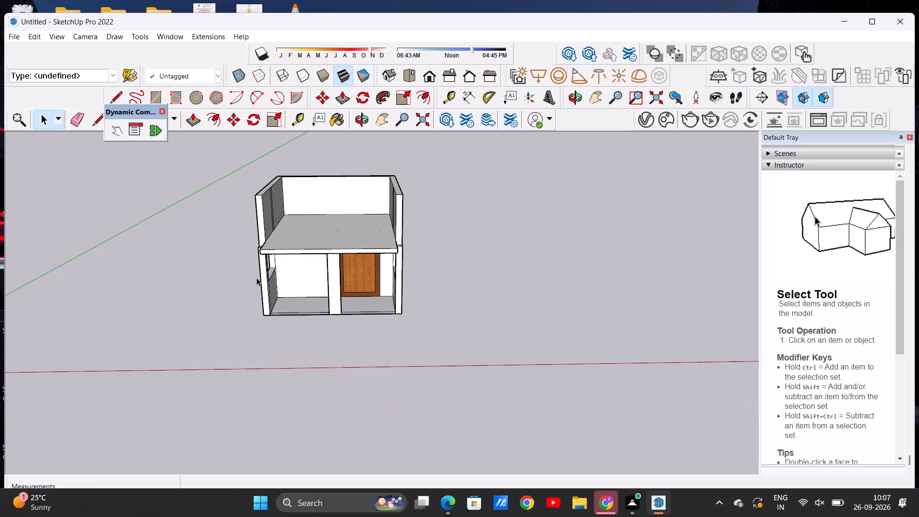
scroll(273, 232, "up", 3)
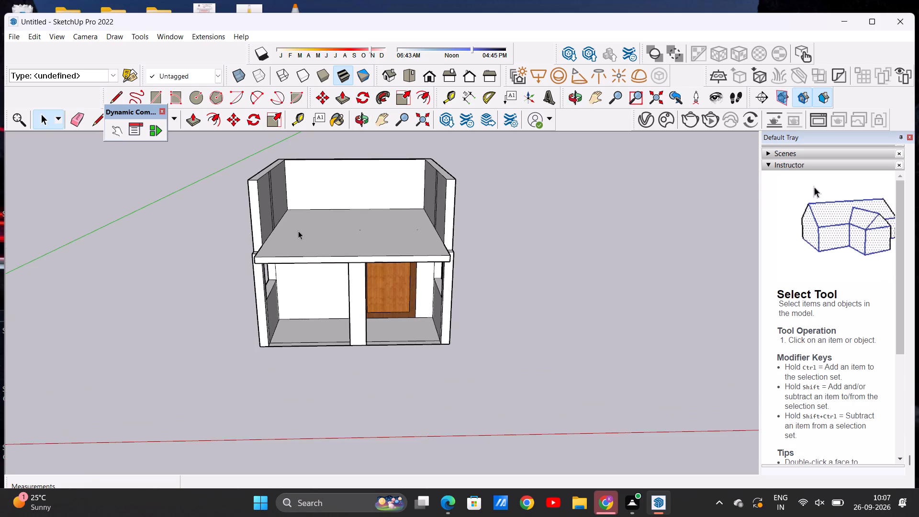
middle_click_drag(298, 231, 295, 315)
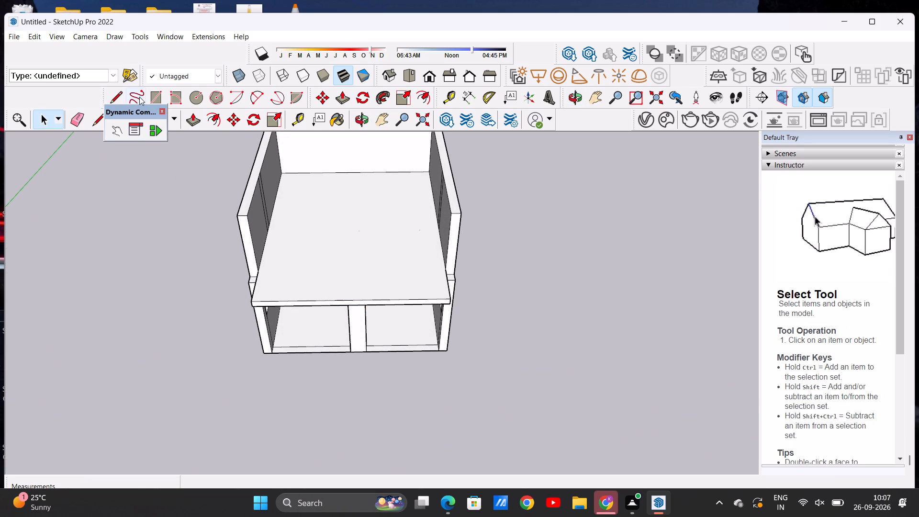
left_click(117, 93)
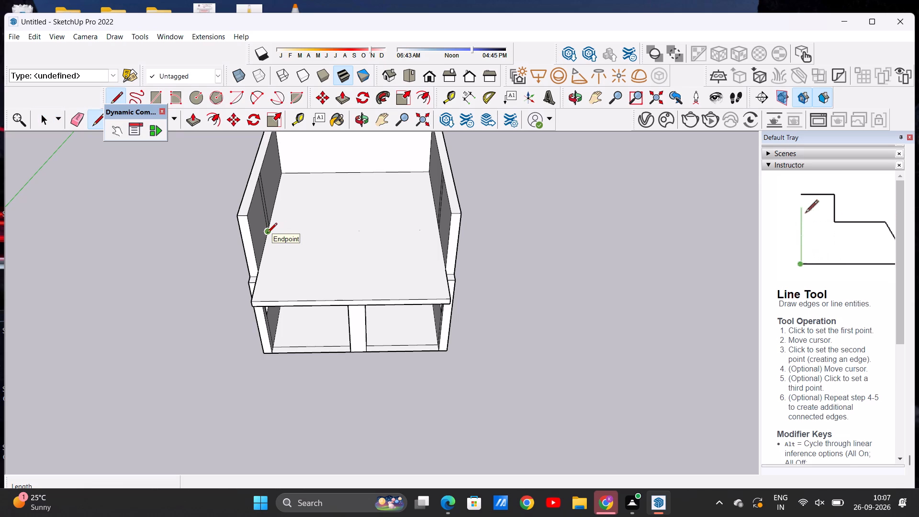
scroll(267, 234, "up", 7)
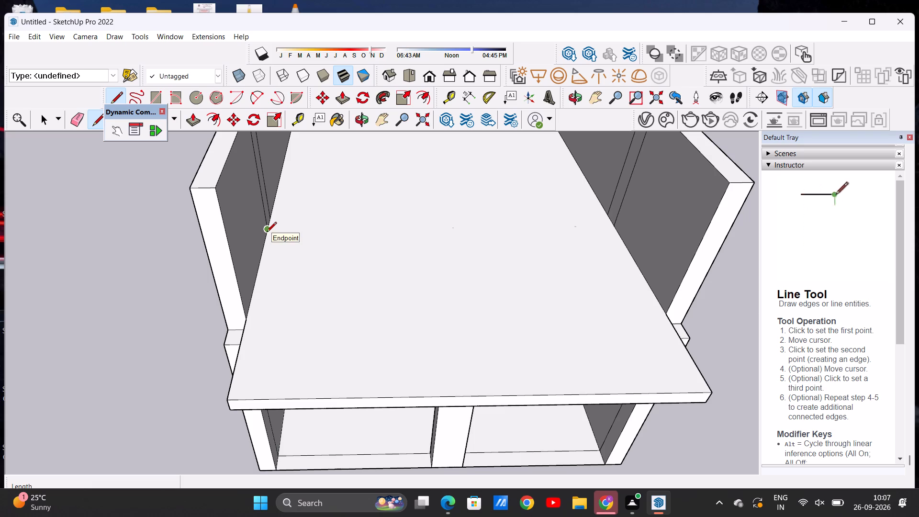
left_click(267, 233)
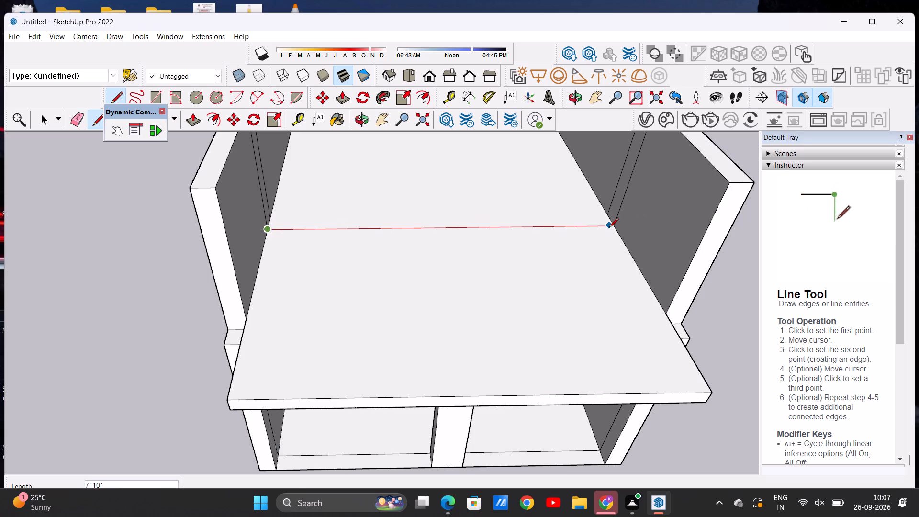
left_click(611, 229)
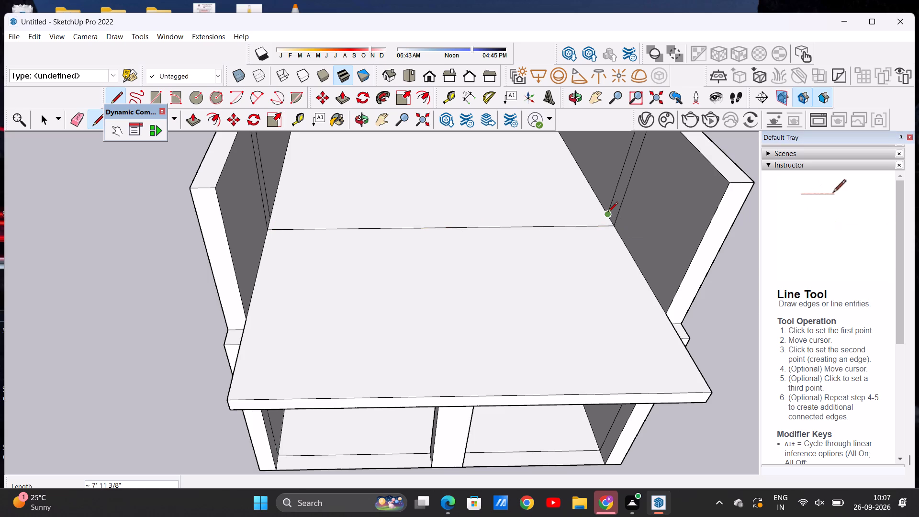
left_click(608, 213)
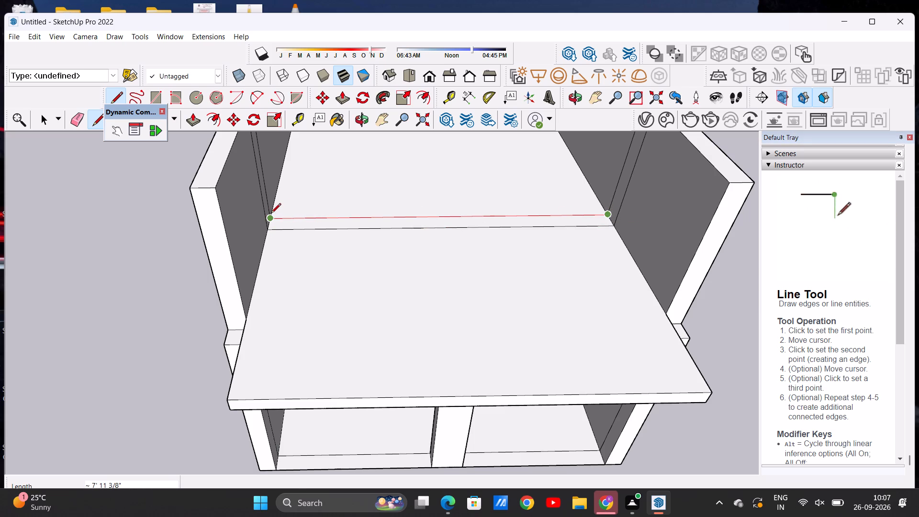
left_click(271, 214)
key("space")
Push/Pull the narrow strip between the two lines up 2' 9 11/16" to form an upper front wall level with the side walls.
scroll(292, 274, "down", 8)
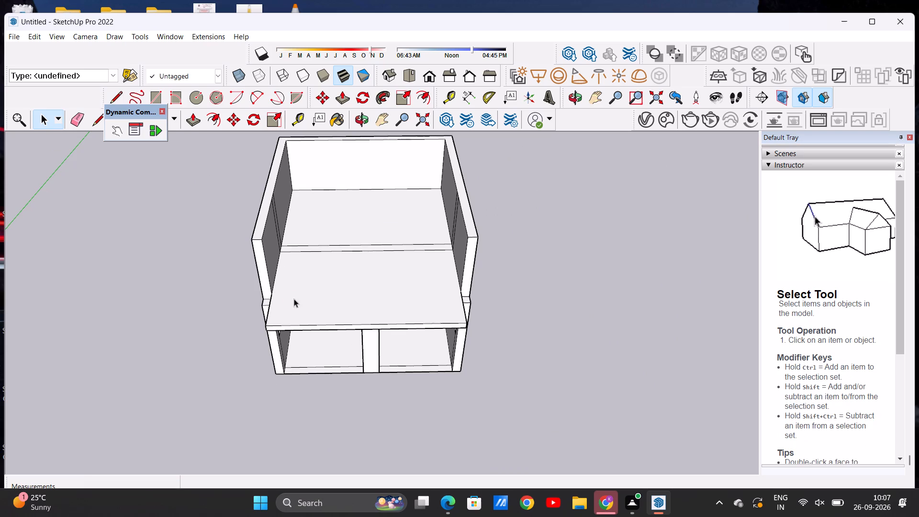
middle_click_drag(293, 298, 290, 249)
left_click(187, 119)
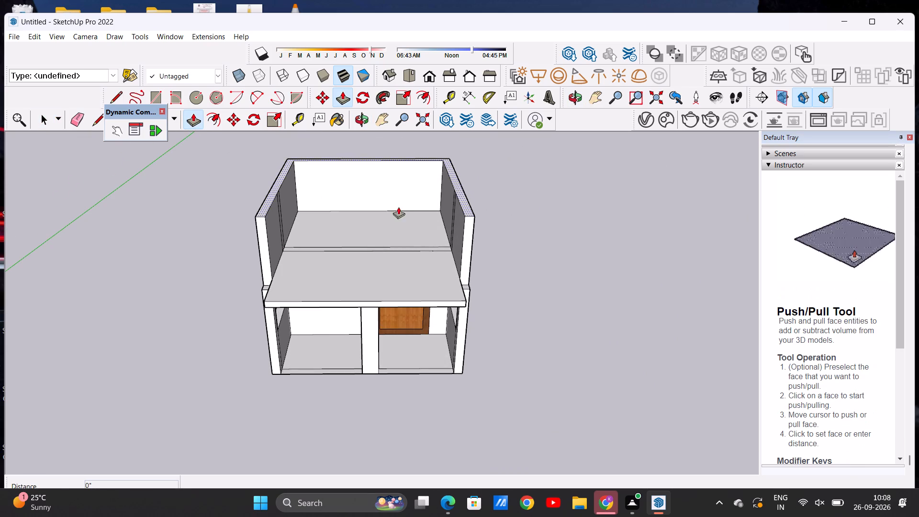
middle_click_drag(405, 270, 413, 329)
scroll(441, 242, "up", 6)
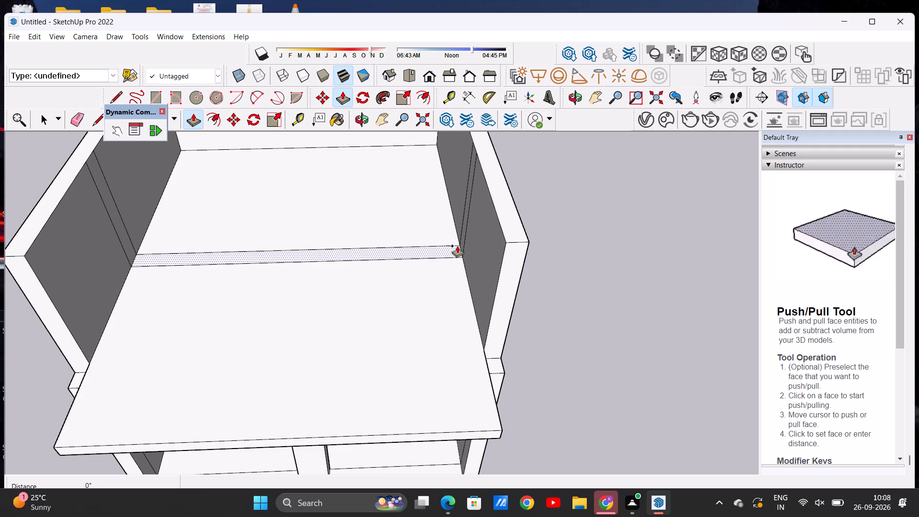
left_click(457, 246)
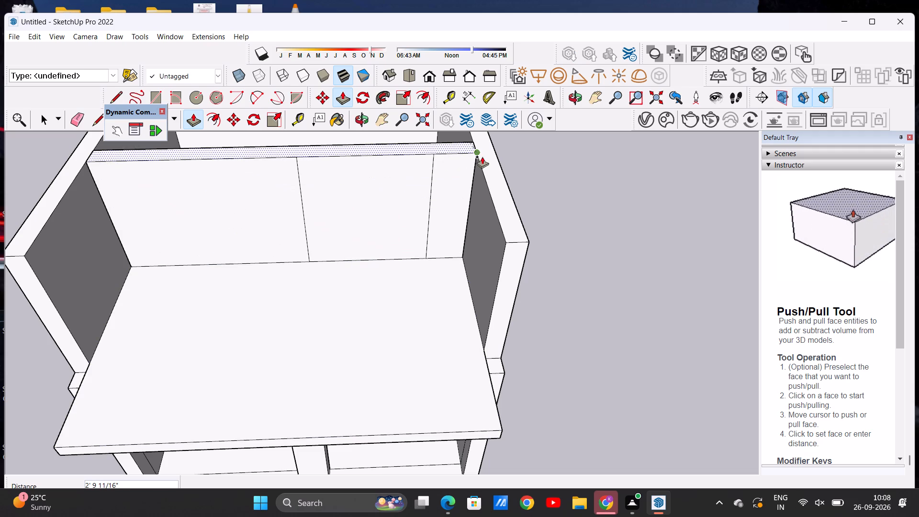
left_click(482, 157)
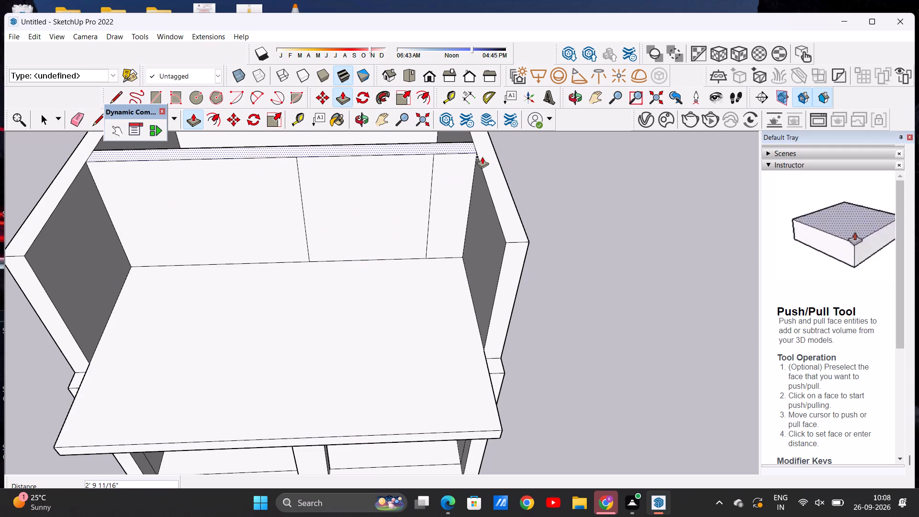
key("space")
Erase the two vertical seam lines on the front face of the upper-storey front wall.
middle_click_drag(390, 312, 401, 176)
scroll(394, 229, "down", 5)
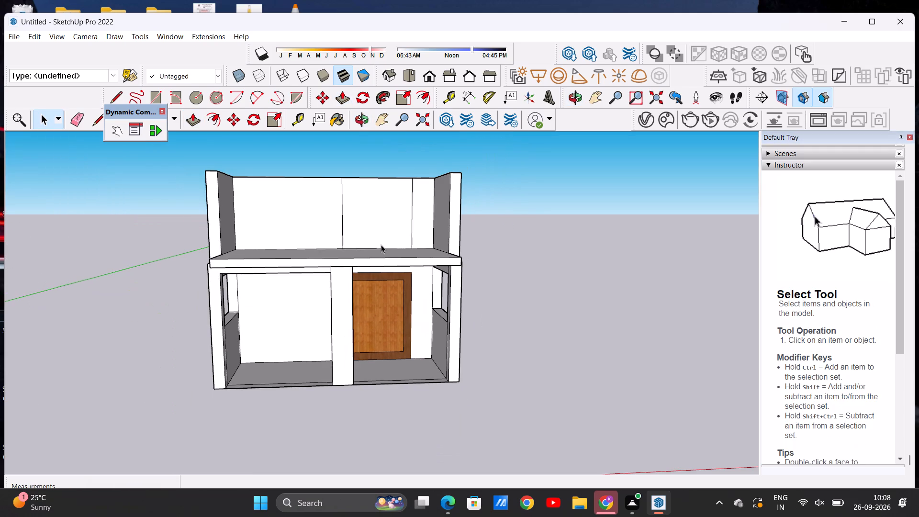
scroll(343, 199, "up", 2)
middle_click_drag(348, 252, 350, 231)
scroll(400, 214, "up", 2)
scroll(399, 214, "down", 4)
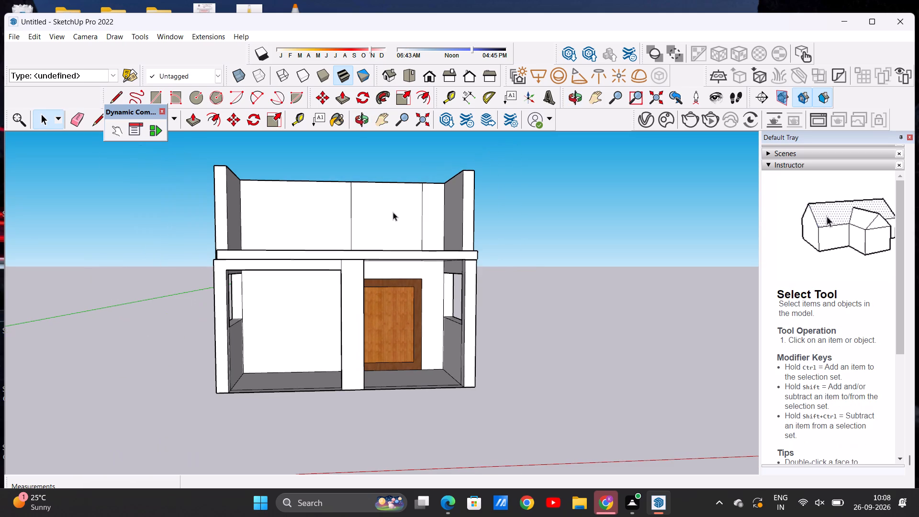
left_click(76, 112)
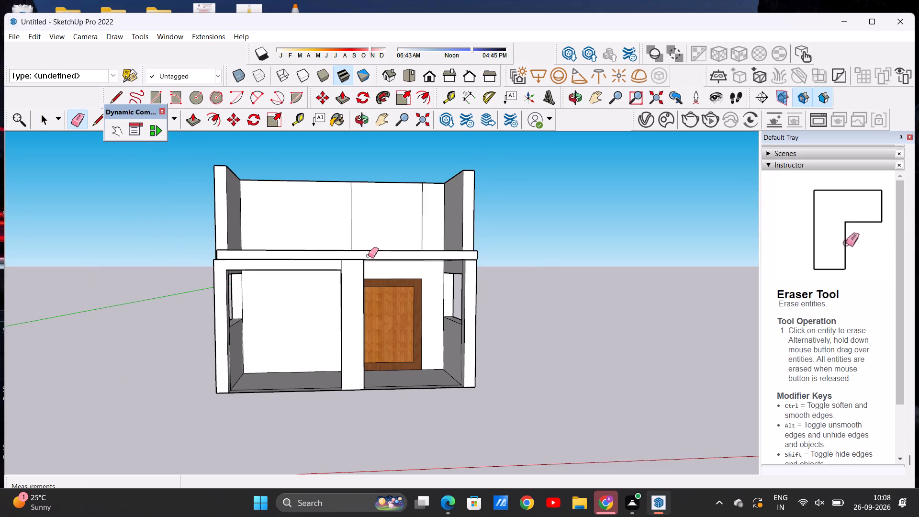
left_click_drag(346, 215, 421, 214)
scroll(385, 211, "down", 3)
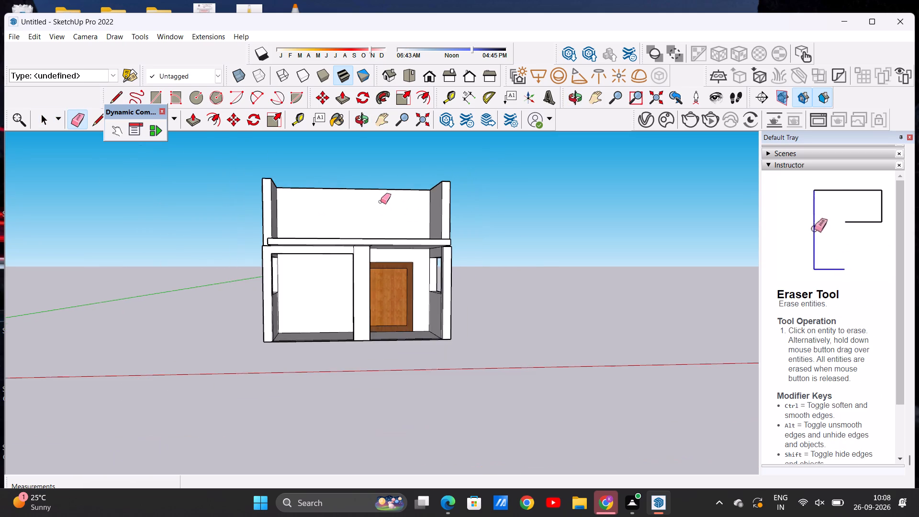
Draw a window rectangle about 2' 1 1/16" wide and 1' 10 5/8" high on the left half of the upper-storey front wall.
middle_click_drag(381, 204, 347, 330)
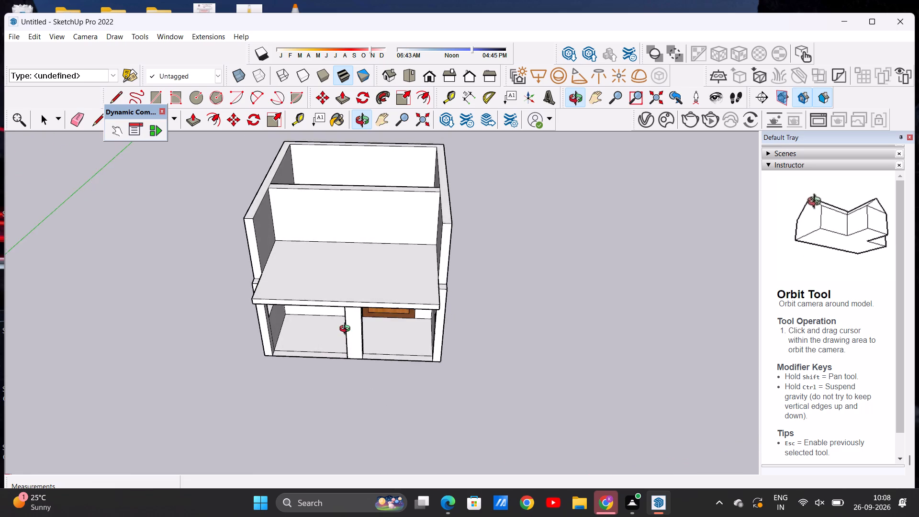
middle_click_drag(347, 330, 356, 318)
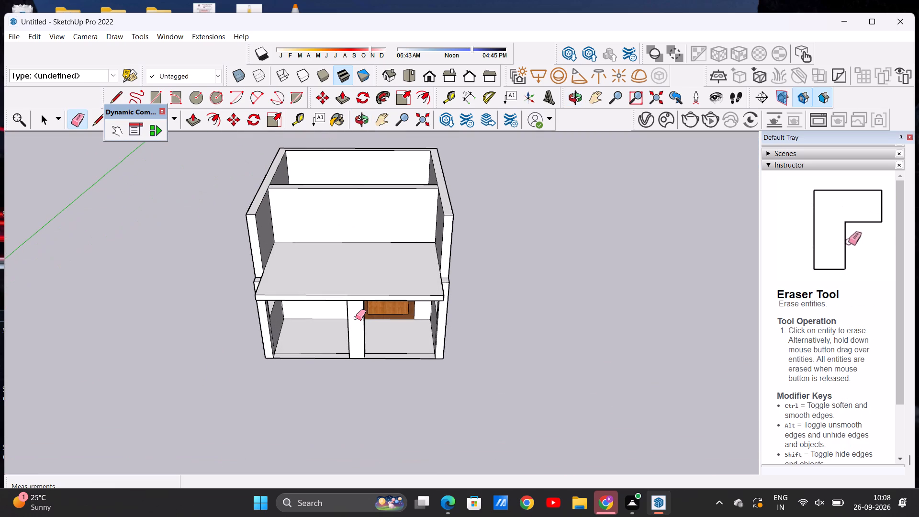
key("space")
scroll(364, 227, "up", 3)
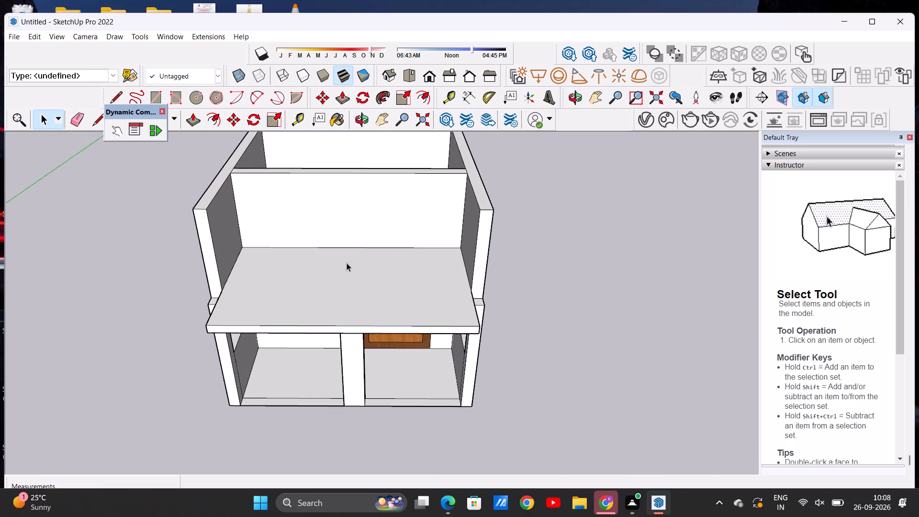
middle_click_drag(347, 259, 347, 206)
scroll(389, 209, "up", 4)
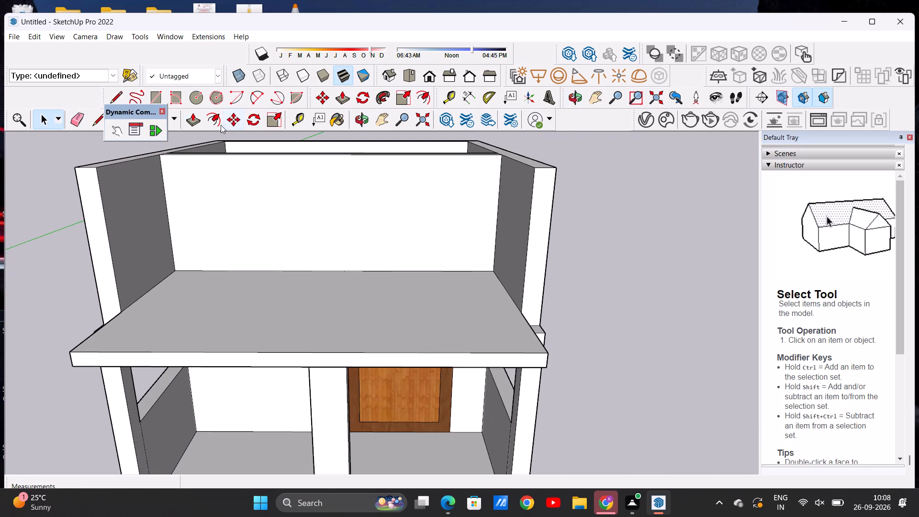
left_click(172, 96)
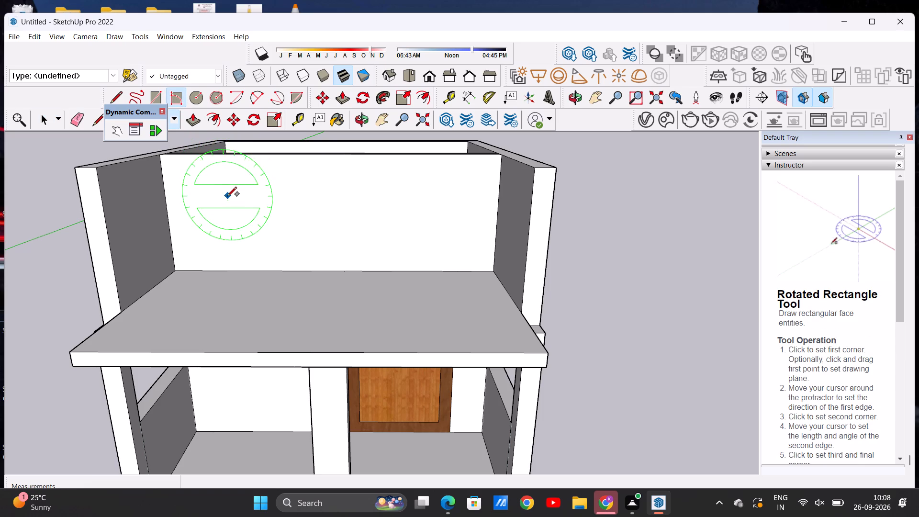
left_click(156, 98)
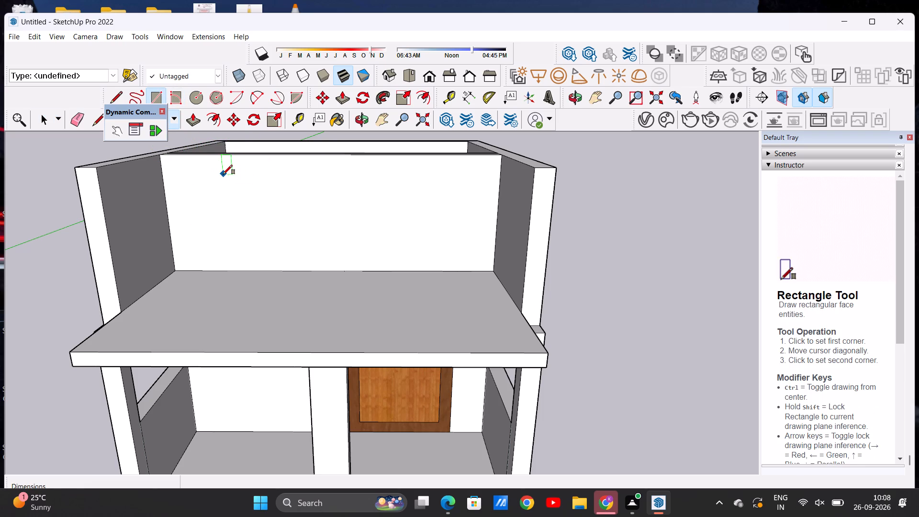
left_click(208, 170)
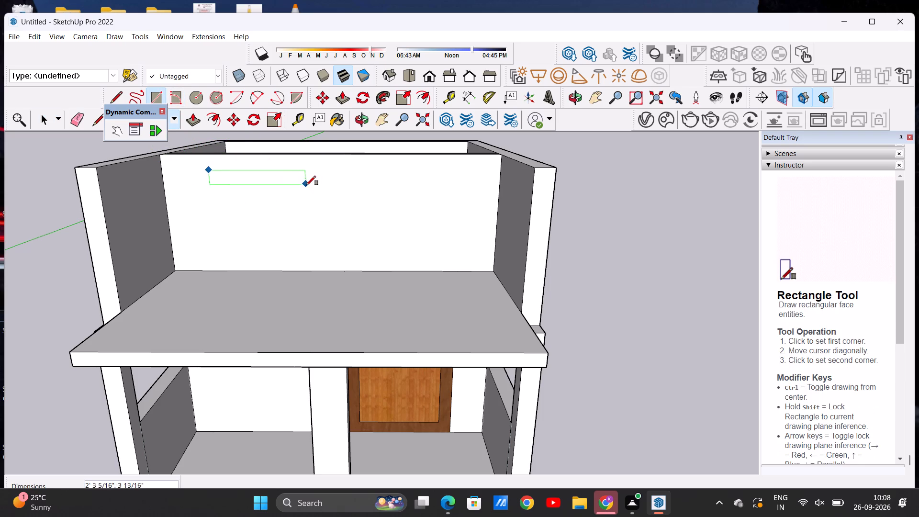
left_click(301, 249)
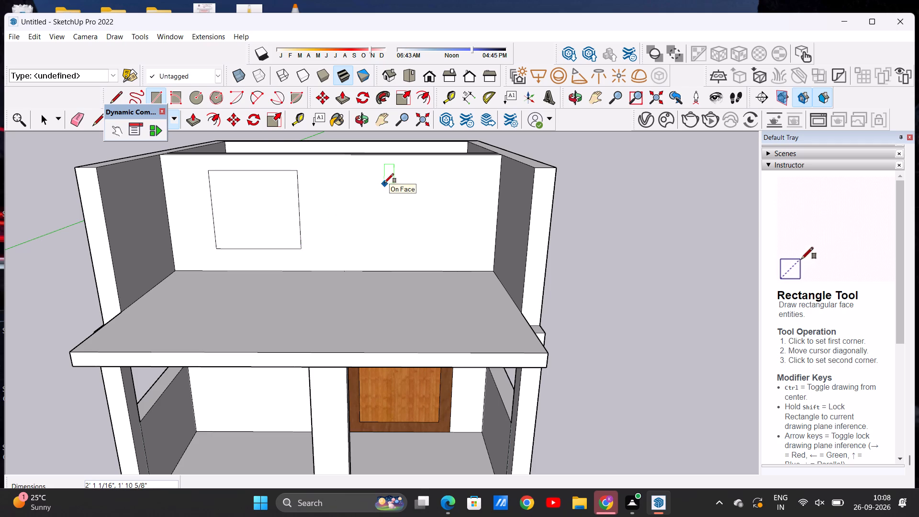
Draw a door rectangle about 2' 4" high and 1' 5" wide beside the window, reaching down to the slab.
left_click(335, 172)
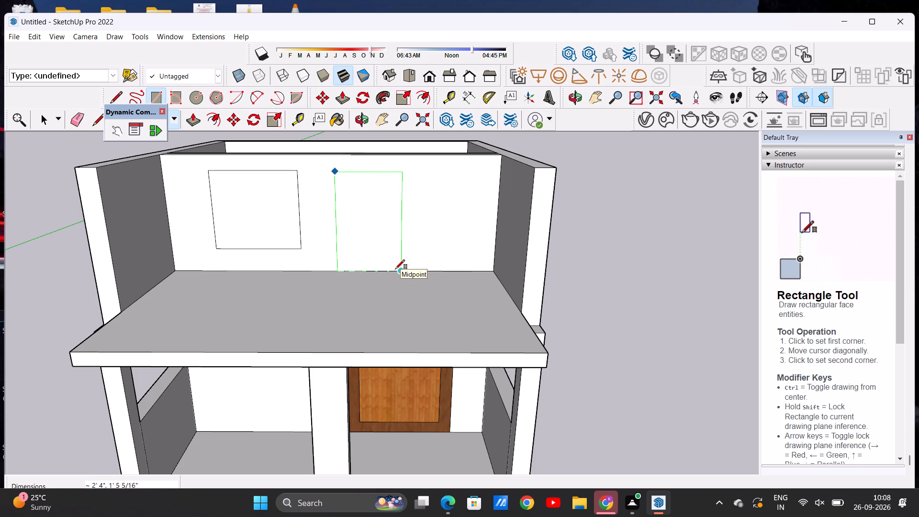
left_click(395, 269)
key("space")
Offset the upper-storey door rectangle inward about 3 1/8" to outline its inner panel.
scroll(336, 190, "down", 3)
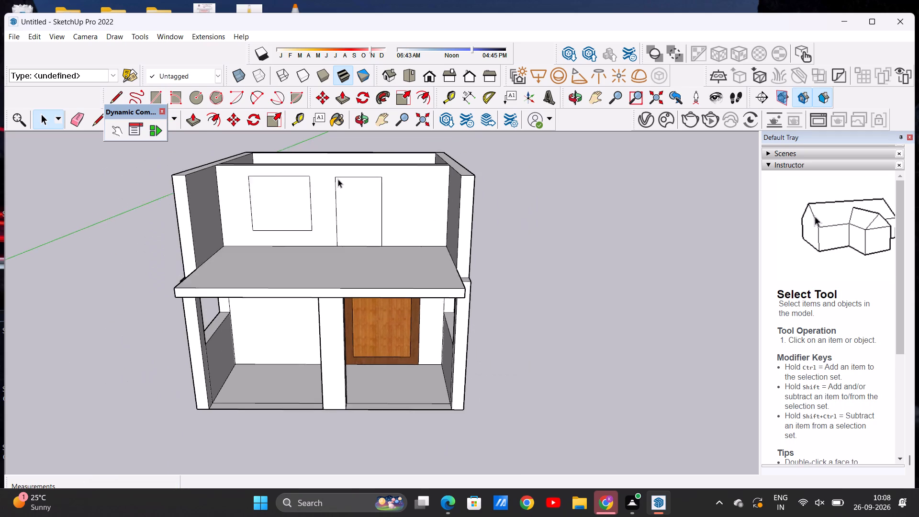
scroll(338, 179, "down", 3)
scroll(413, 194, "up", 4)
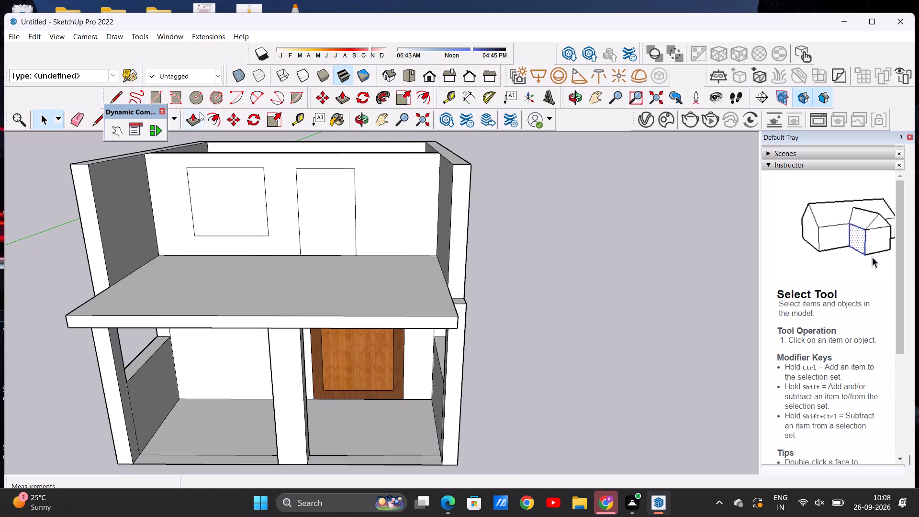
left_click(207, 120)
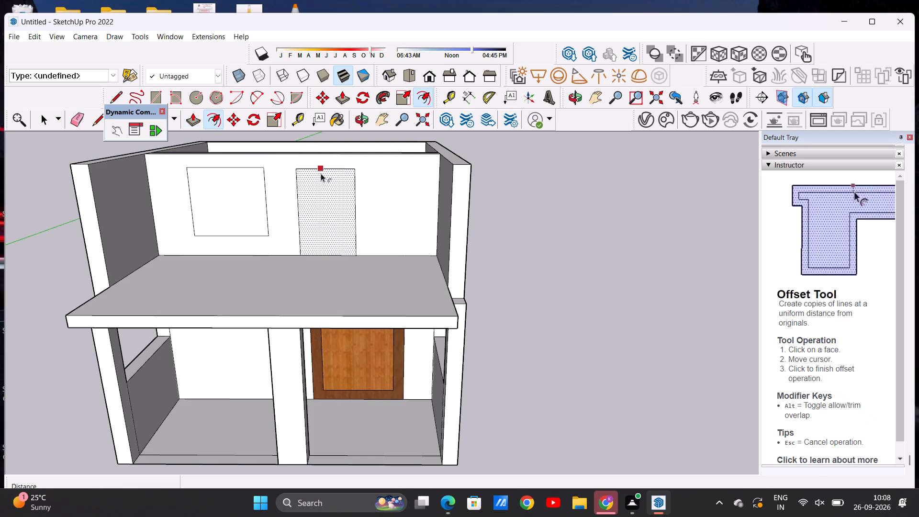
left_click(321, 173)
left_click(321, 179)
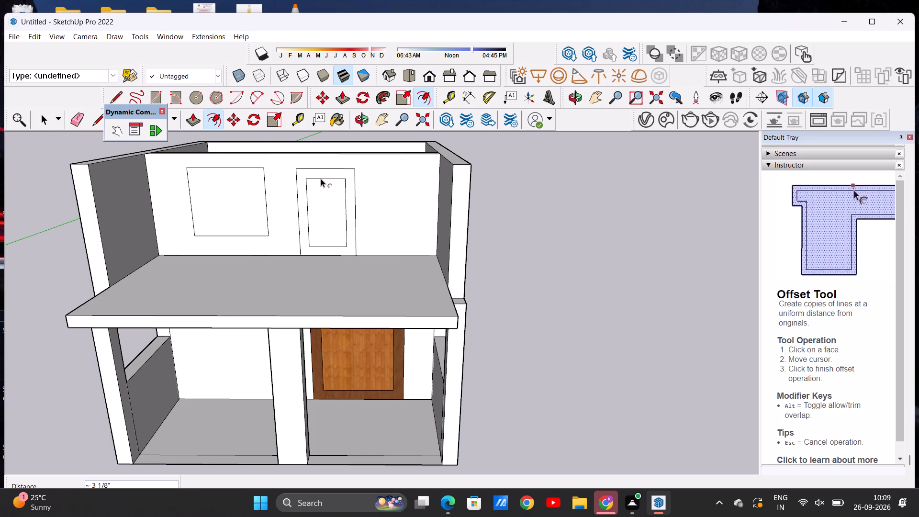
Offset the upper-storey window rectangle inward about 2" to form its frame.
left_click(222, 183)
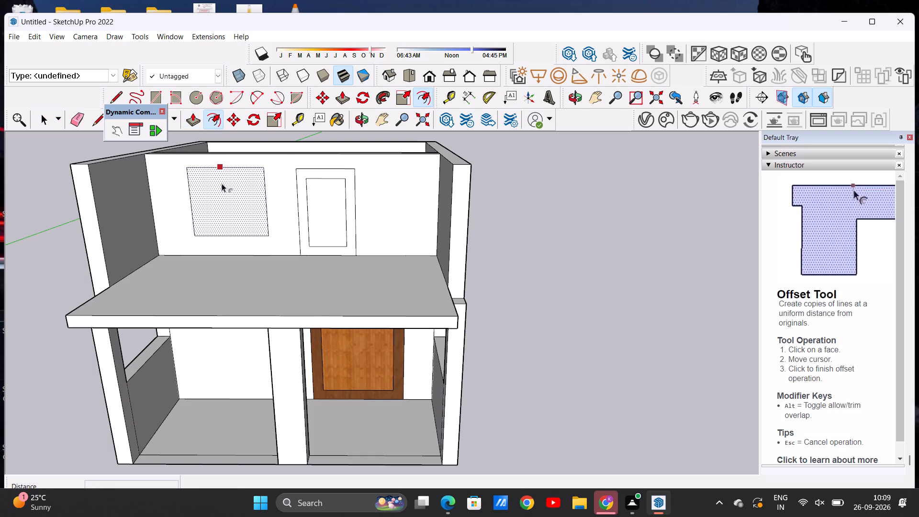
left_click(224, 174)
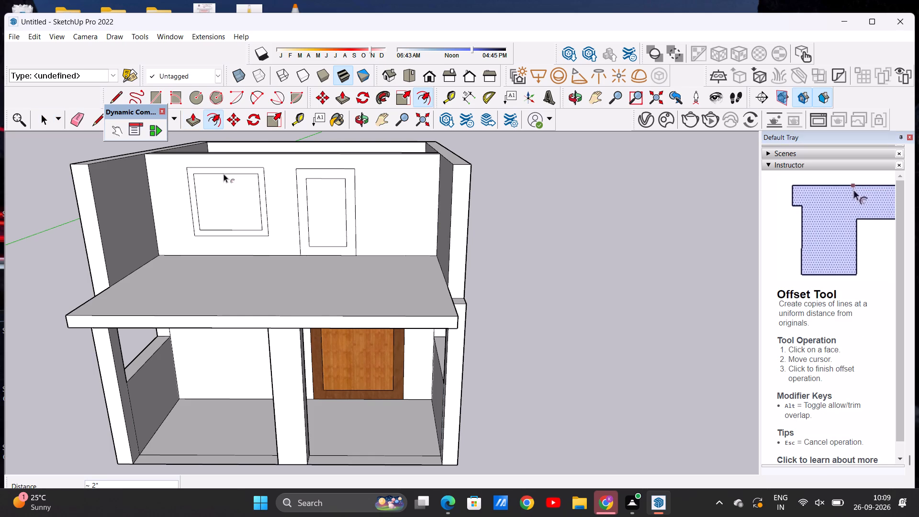
key("space")
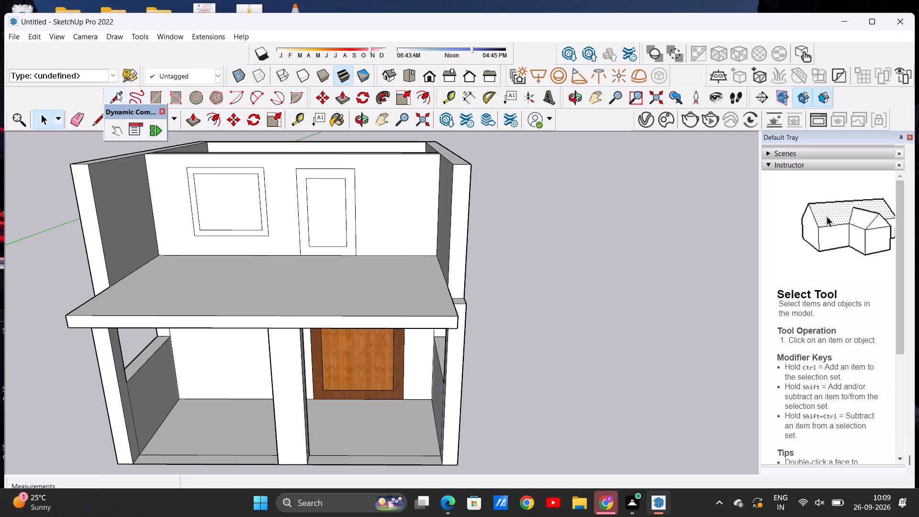
Draw two closely spaced vertical lines across the window's inner rectangle, from its top edge to its bottom edge, to form a mullion.
left_click(117, 92)
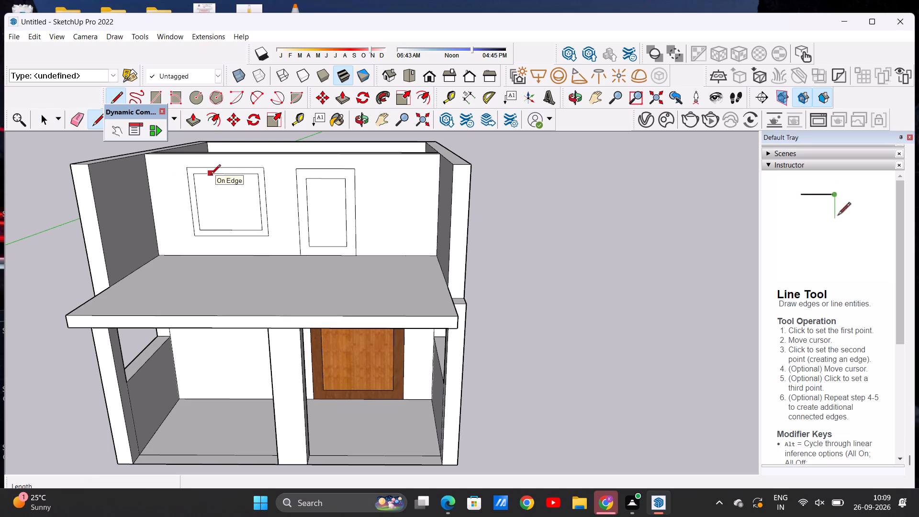
left_click(216, 175)
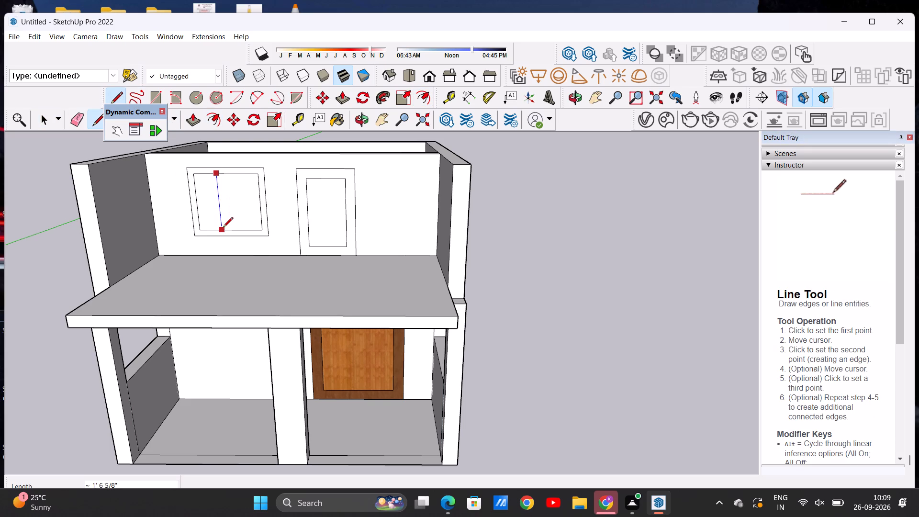
left_click(223, 229)
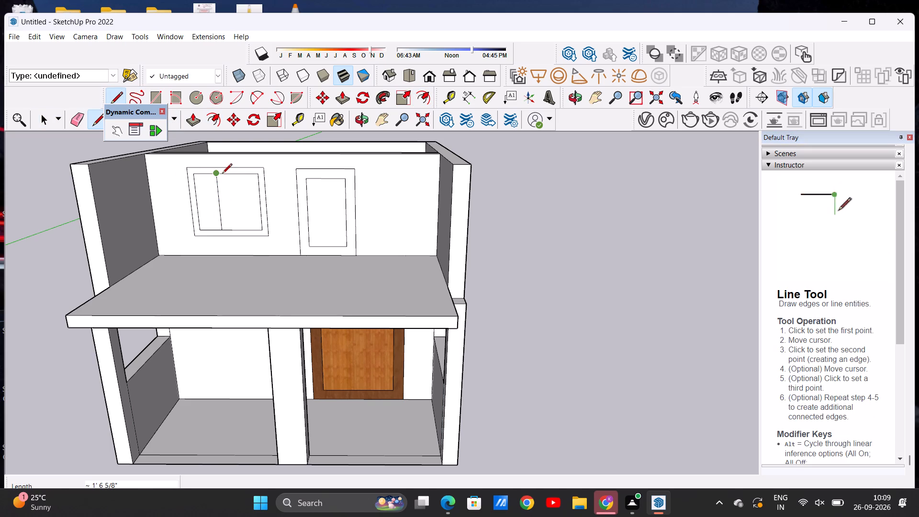
left_click(223, 177)
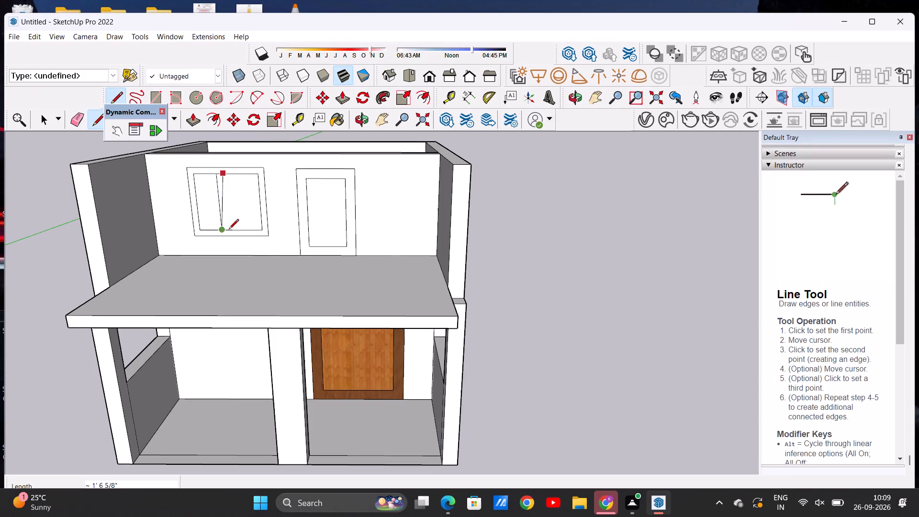
left_click(230, 232)
key("space")
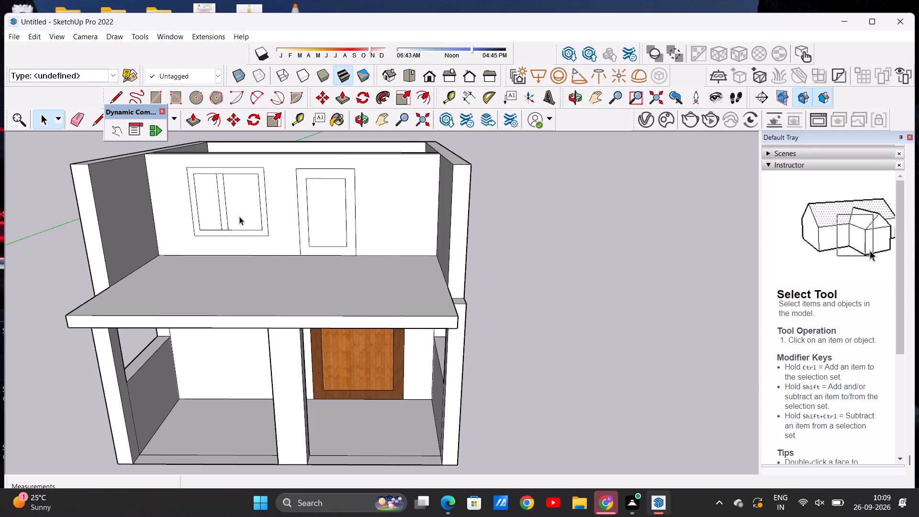
Paint the upper-storey door's inner panel and surrounding frame with the Wood Bamboo material.
scroll(251, 193, "down", 7)
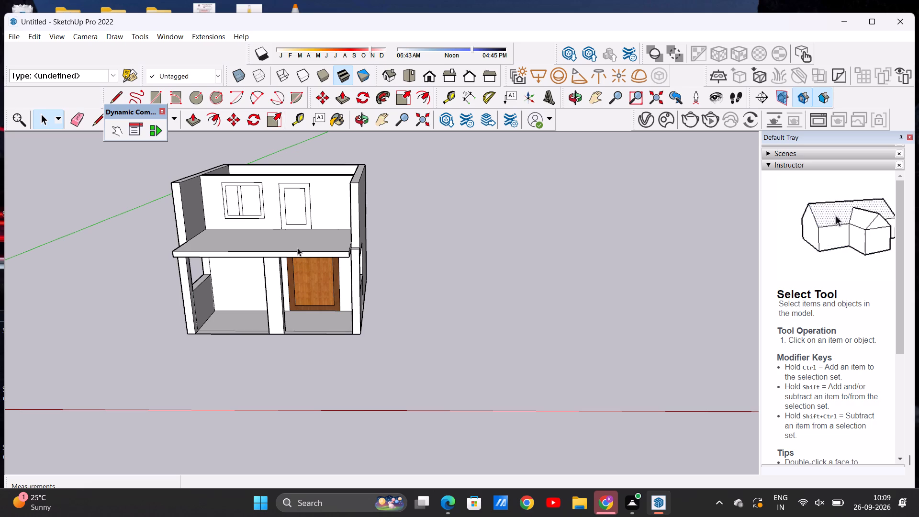
middle_click_drag(297, 247, 304, 295)
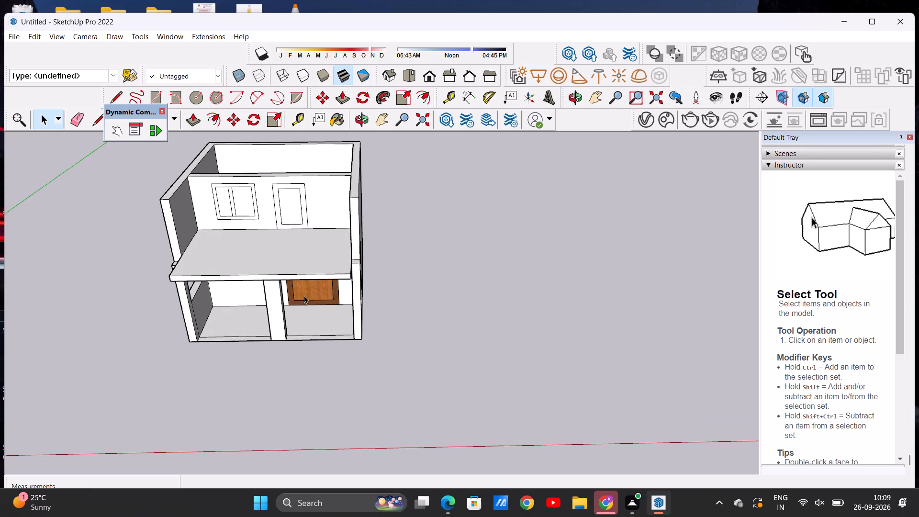
scroll(295, 222, "up", 3)
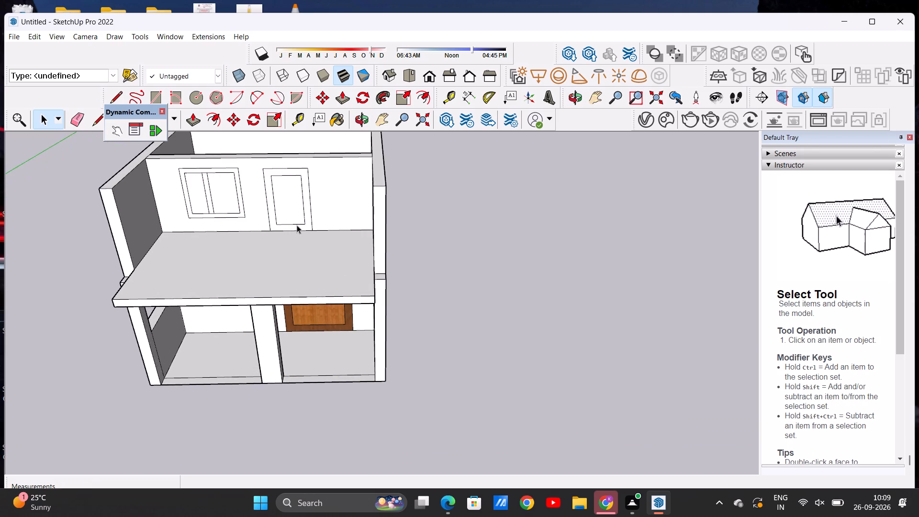
scroll(297, 225, "up", 1)
scroll(301, 230, "down", 4)
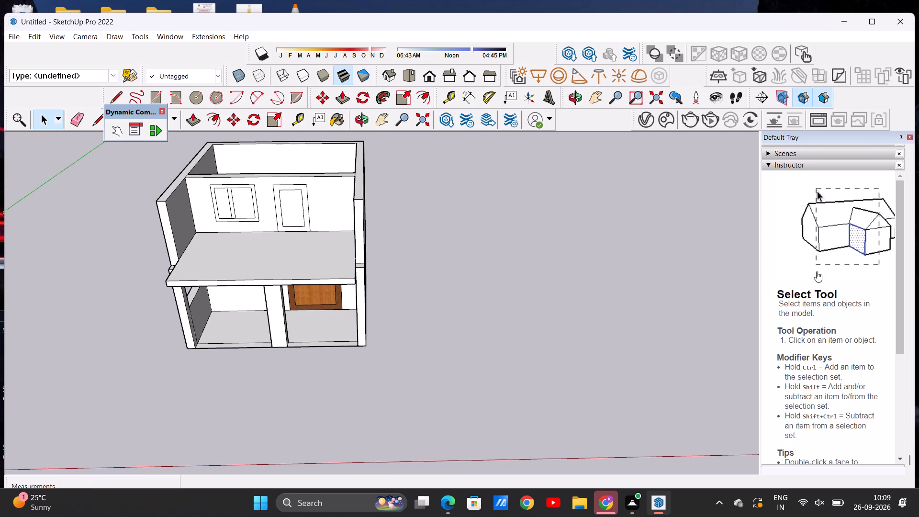
scroll(817, 271, "up", 3)
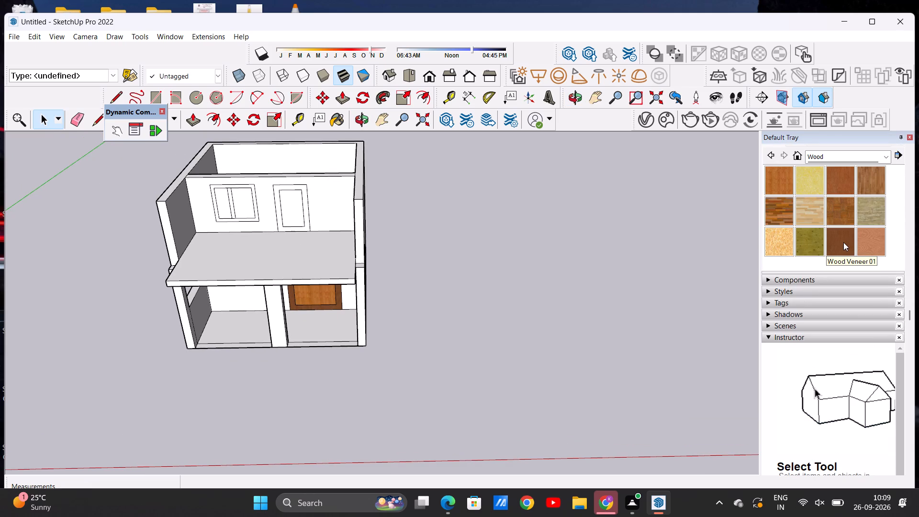
left_click(779, 179)
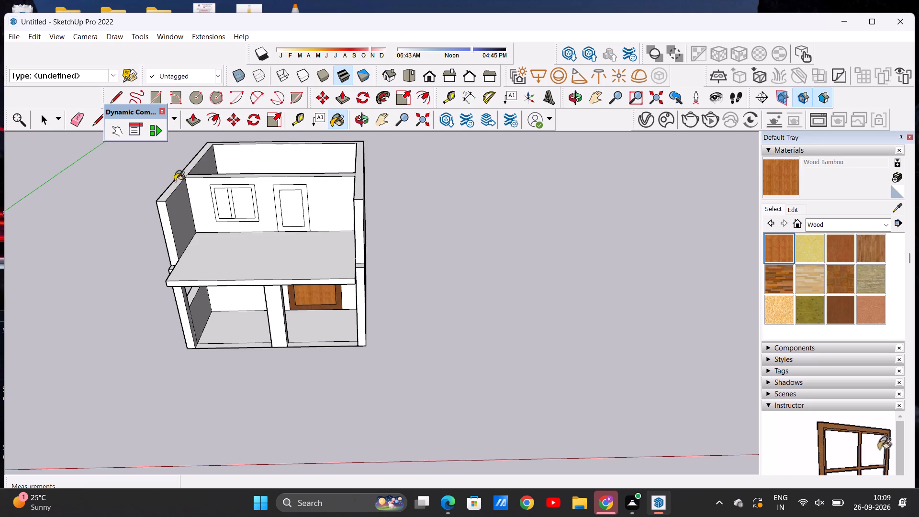
scroll(242, 201, "up", 6)
left_click(325, 206)
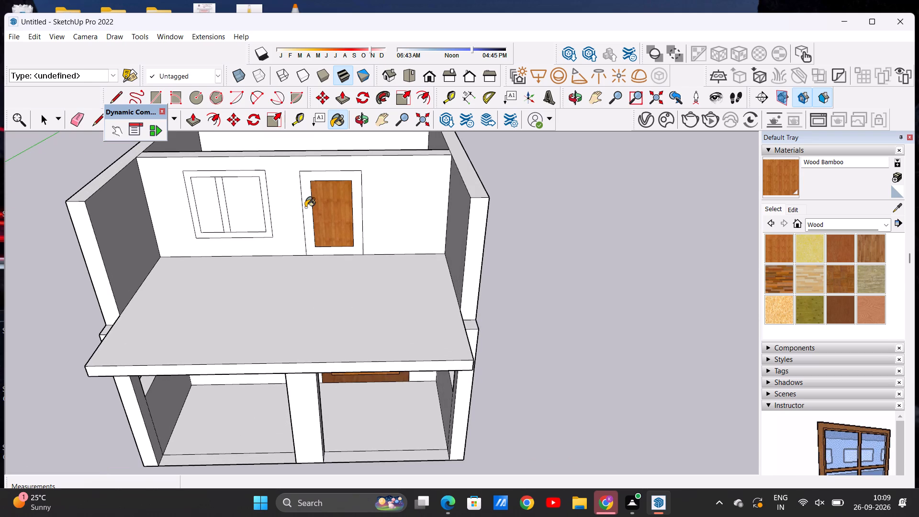
left_click(306, 207)
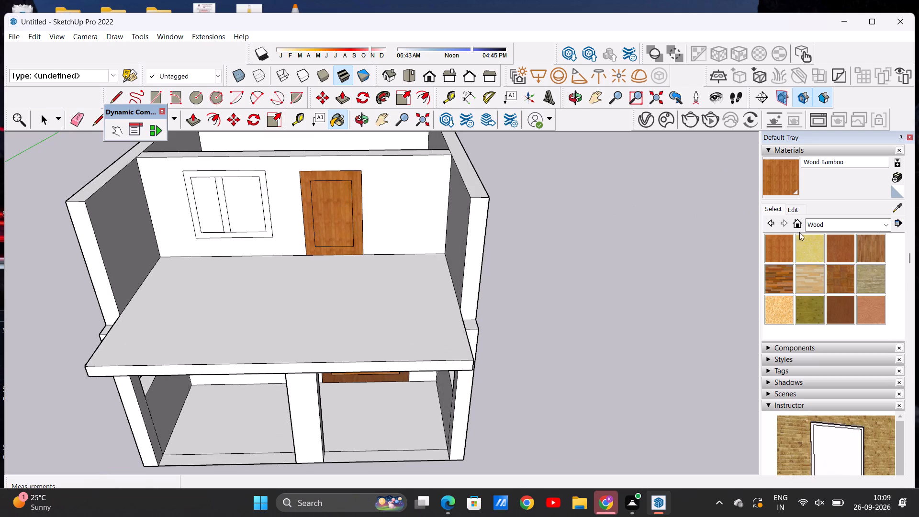
Paint the upper-storey window's frame and central mullion with the Wood Cherry Original material.
left_click(847, 242)
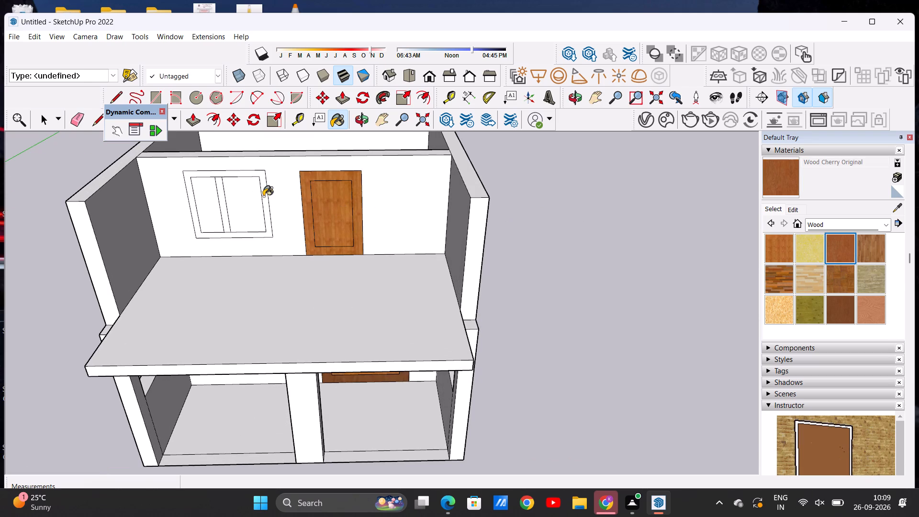
left_click(264, 196)
left_click(223, 207)
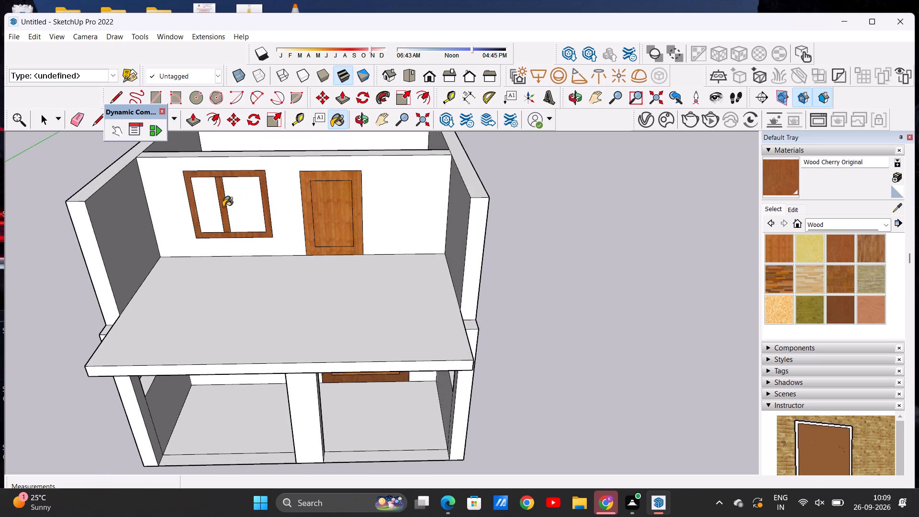
Paint both window panes with the Blinds Cloth Horizontal material from the Window Coverings collection.
left_click(882, 220)
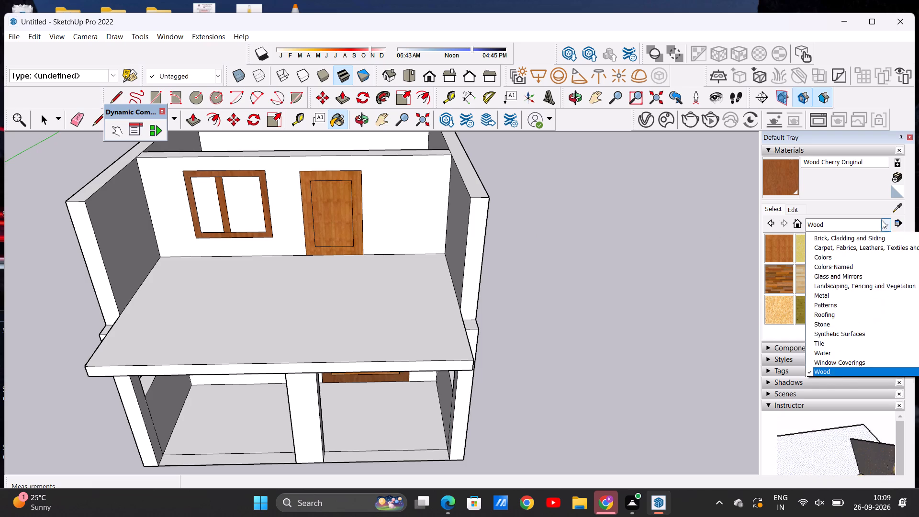
left_click(918, 372)
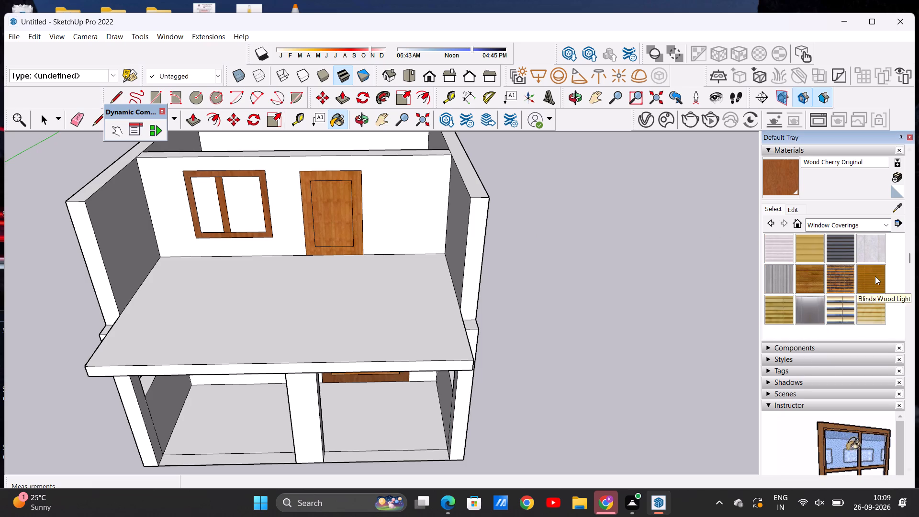
left_click(812, 250)
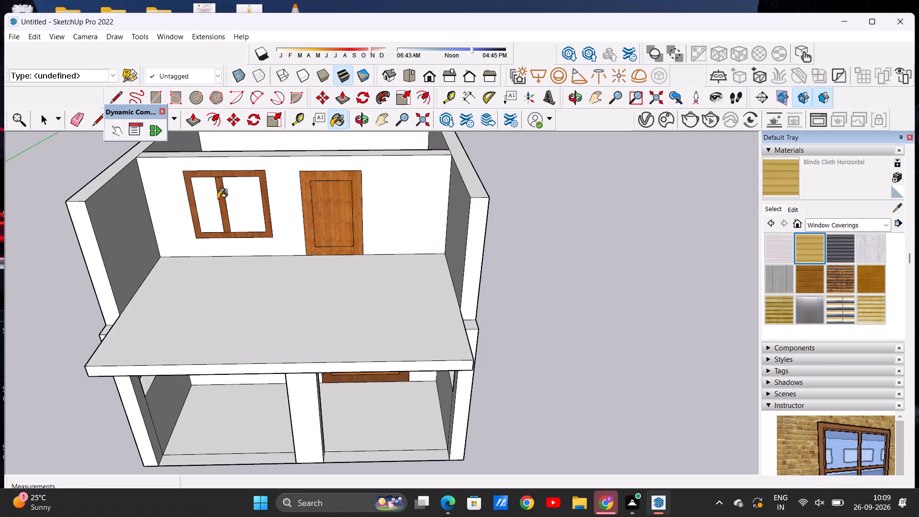
left_click(237, 202)
left_click(206, 206)
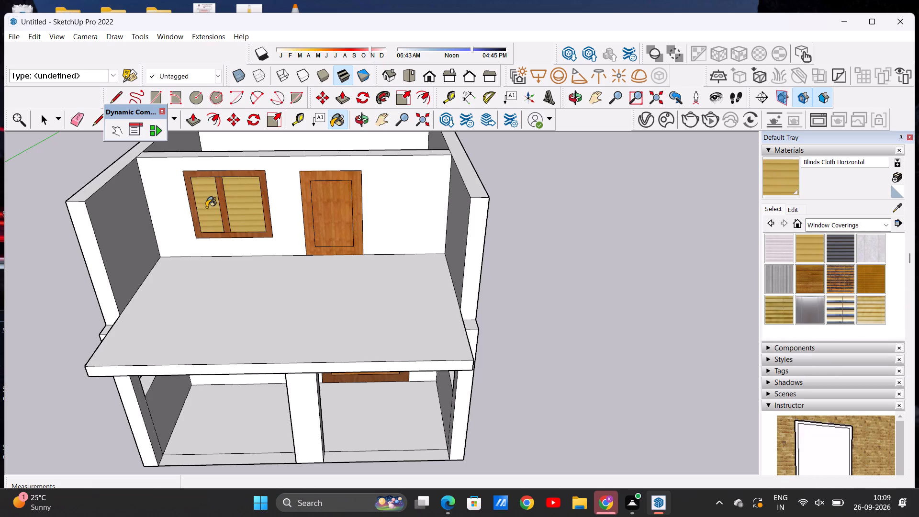
Examine the painted upper storey and how the overhanging slab meets the side walls.
key("space")
scroll(280, 204, "down", 10)
middle_click_drag(301, 224, 299, 194)
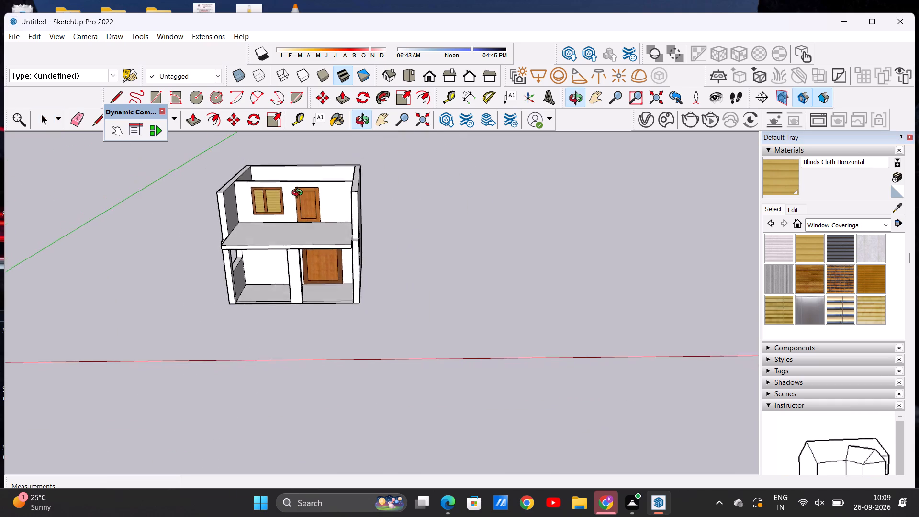
middle_click_drag(299, 194, 304, 171)
scroll(295, 223, "up", 7)
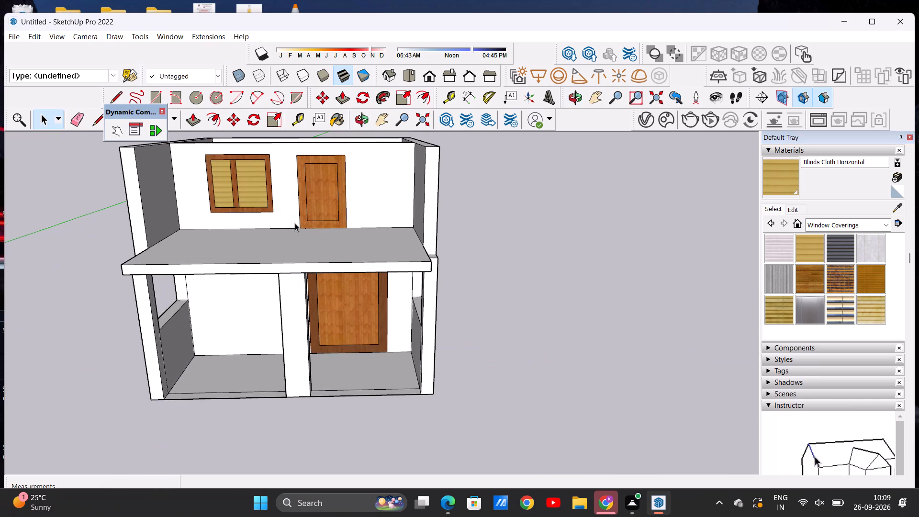
scroll(295, 223, "down", 4)
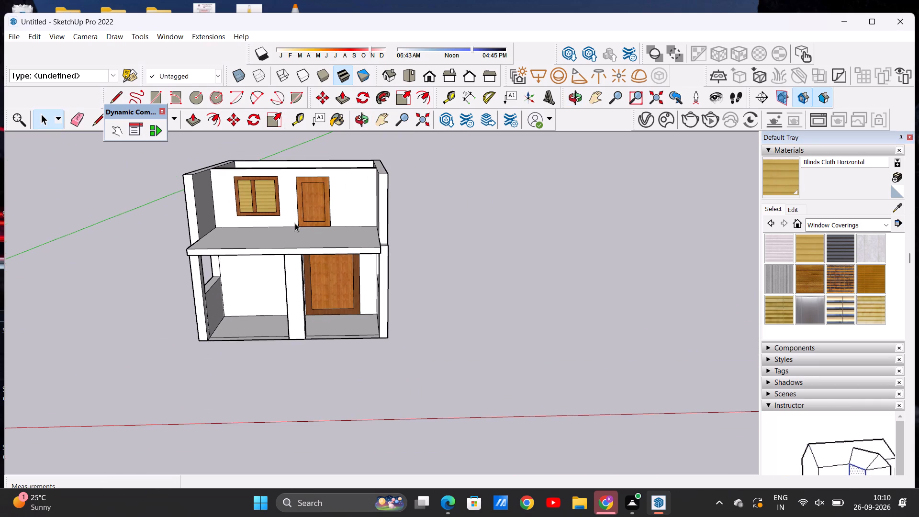
middle_click_drag(223, 235, 252, 247)
scroll(224, 234, "up", 1)
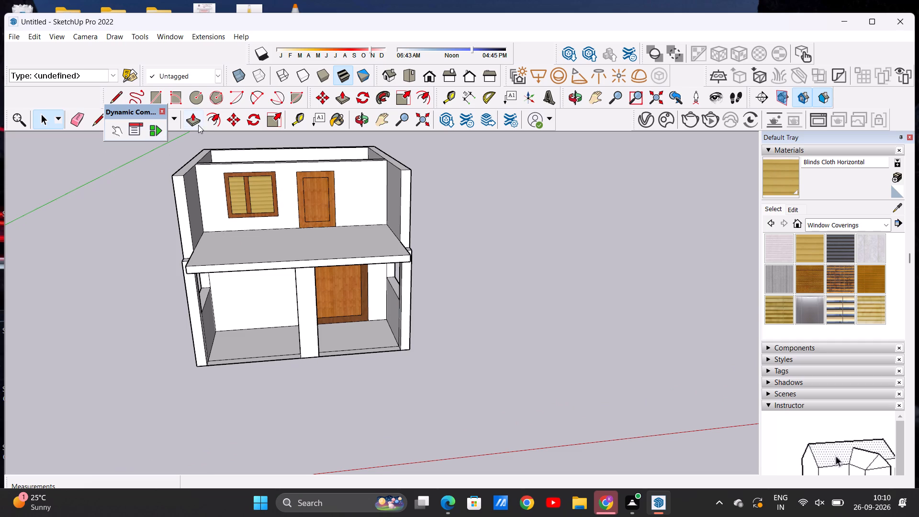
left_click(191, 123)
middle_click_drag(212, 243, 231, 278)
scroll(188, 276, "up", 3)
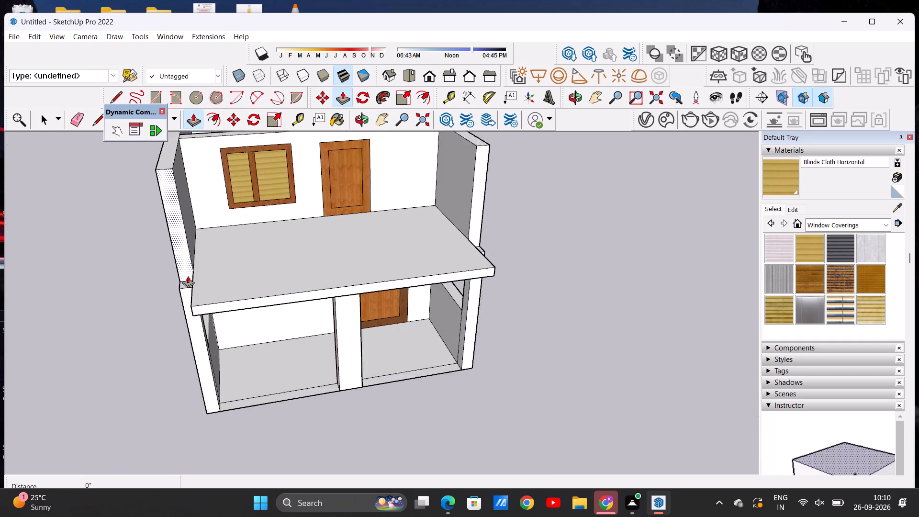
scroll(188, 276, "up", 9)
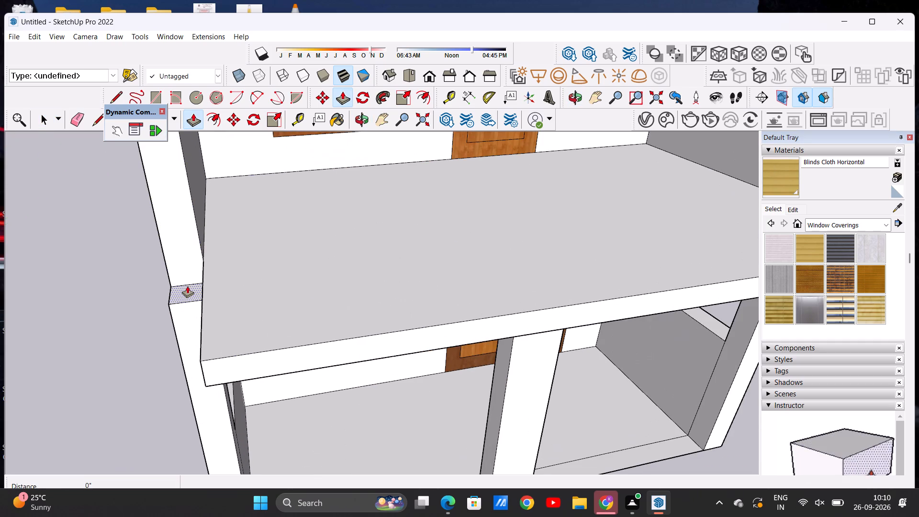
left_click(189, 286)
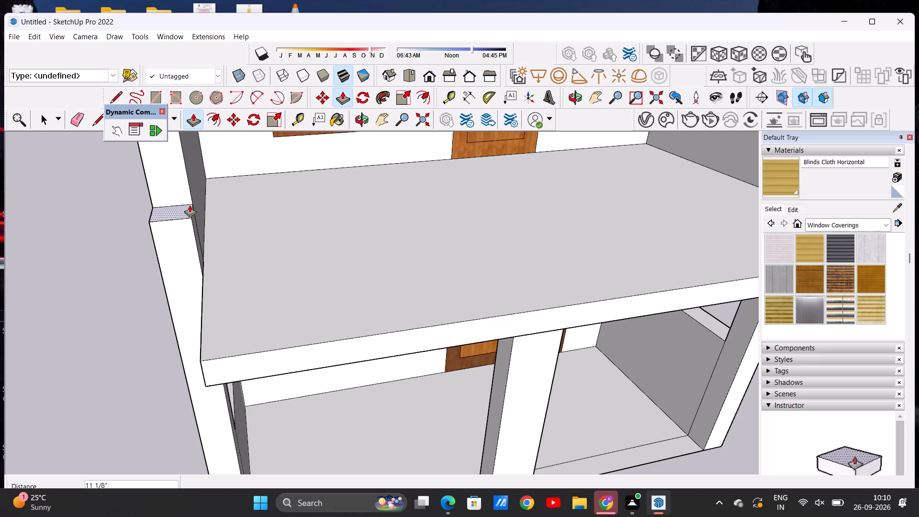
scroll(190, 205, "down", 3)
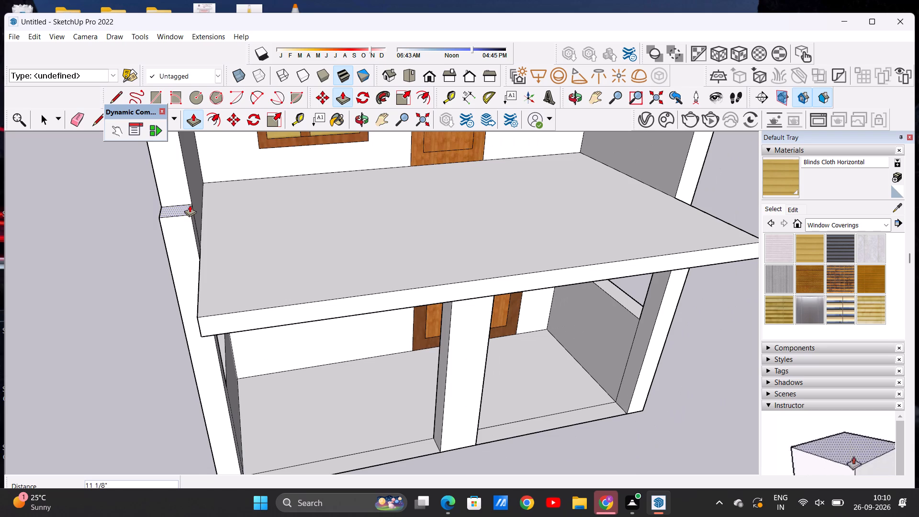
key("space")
Draw a line about 4 11/16" long across the window-side wall's front end, from the slab's top corner to the wall's outer edge.
scroll(198, 298, "down", 1)
middle_click_drag(198, 307, 231, 247)
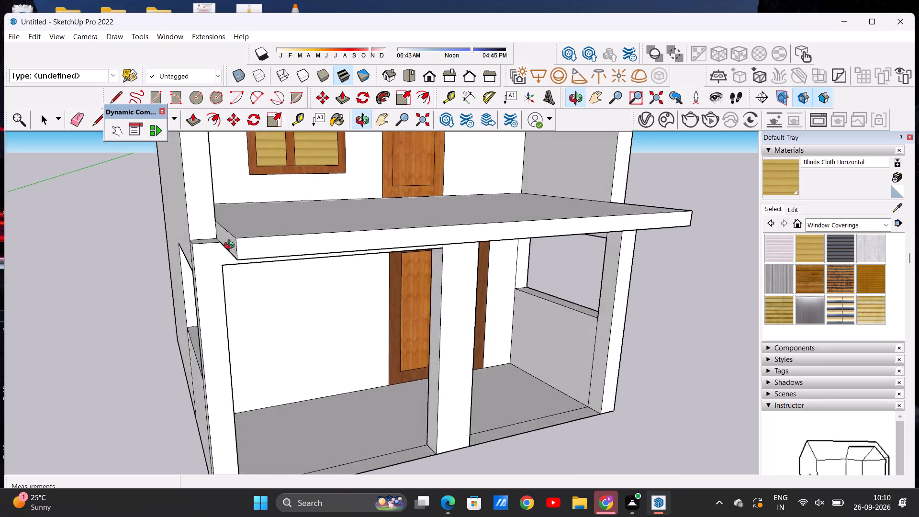
middle_click_drag(231, 247, 187, 263)
scroll(193, 286, "down", 5)
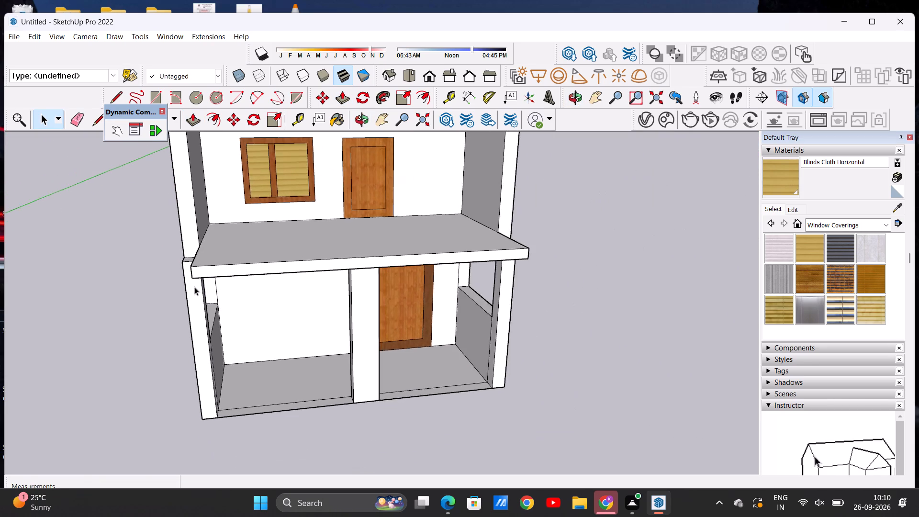
scroll(196, 289, "down", 8)
scroll(209, 265, "up", 7)
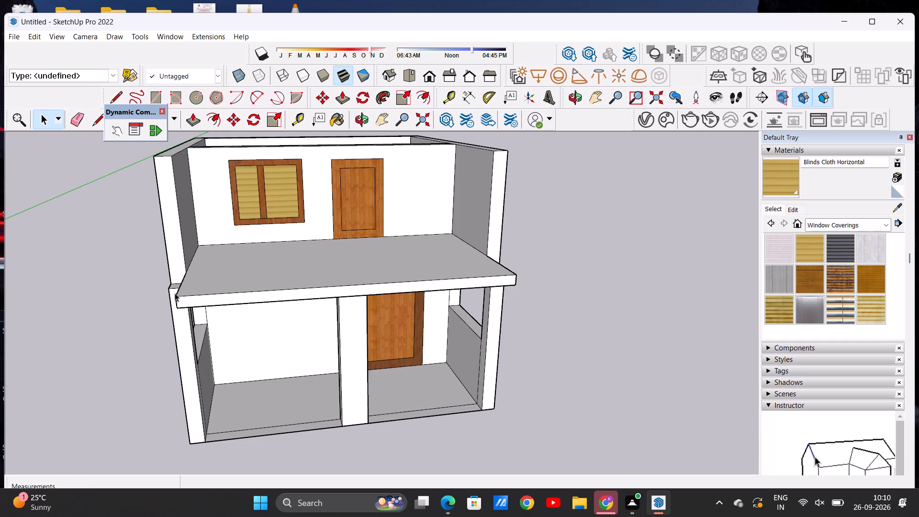
middle_click_drag(173, 297, 328, 281)
middle_click_drag(328, 281, 353, 300)
scroll(342, 347, "up", 3)
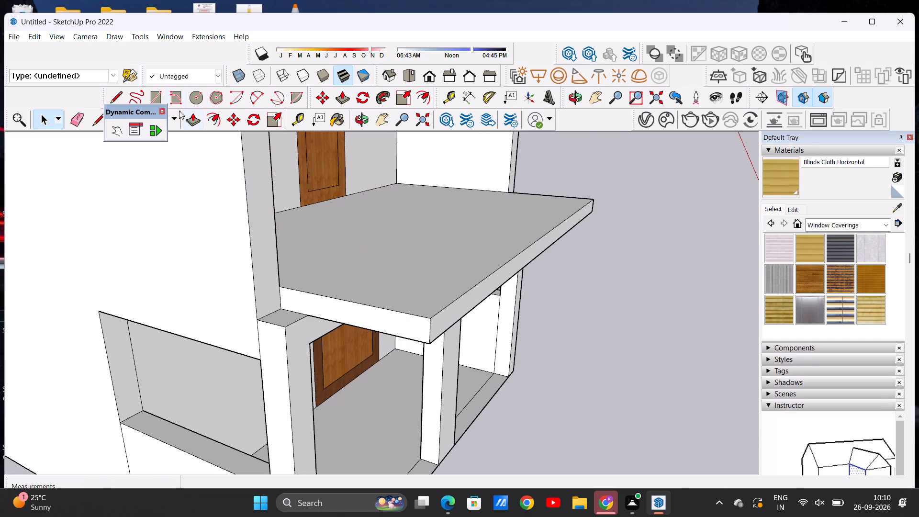
left_click(111, 96)
scroll(281, 336, "up", 4)
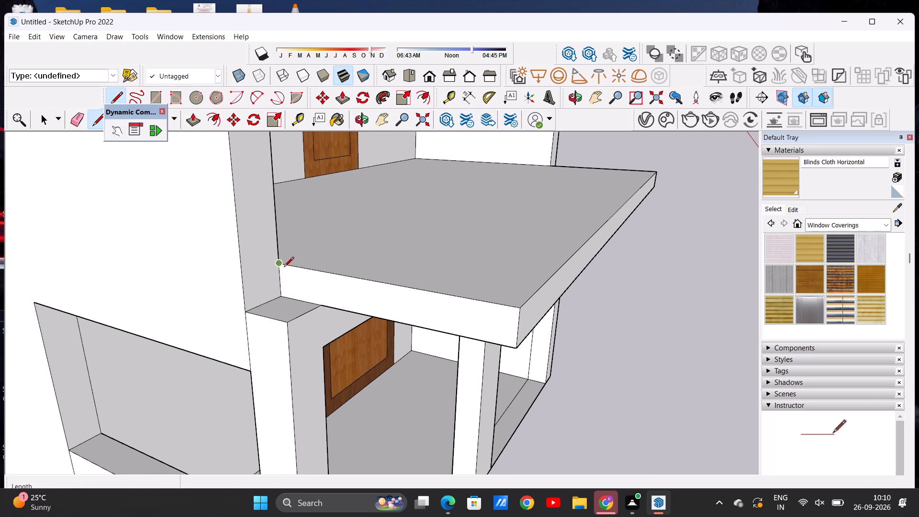
left_click(282, 265)
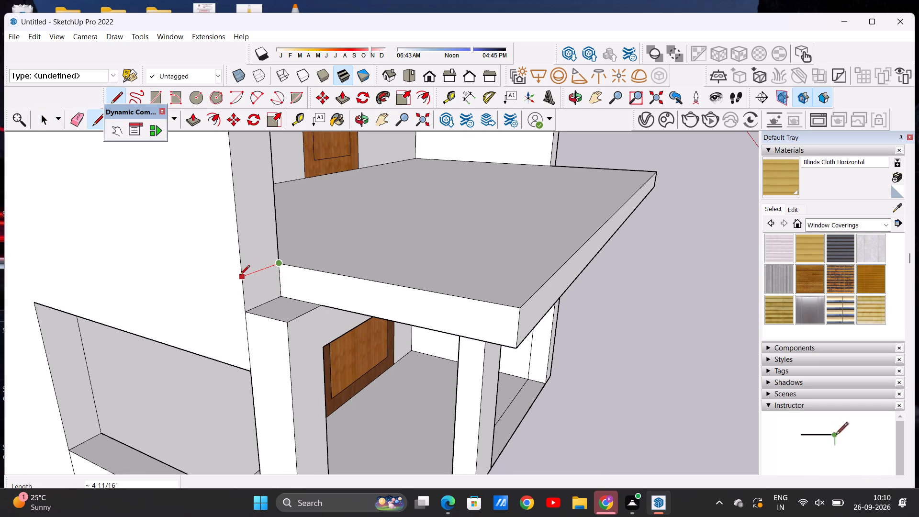
left_click(240, 276)
Push/Pull the small face on the window-side wall end out 1' 10 1/2" to align with the slab's front edge.
scroll(245, 291, "down", 7)
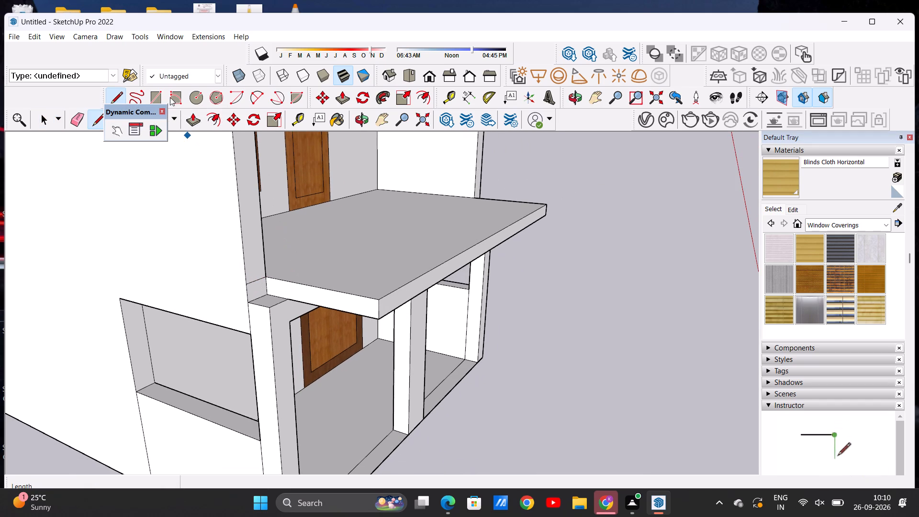
left_click(188, 126)
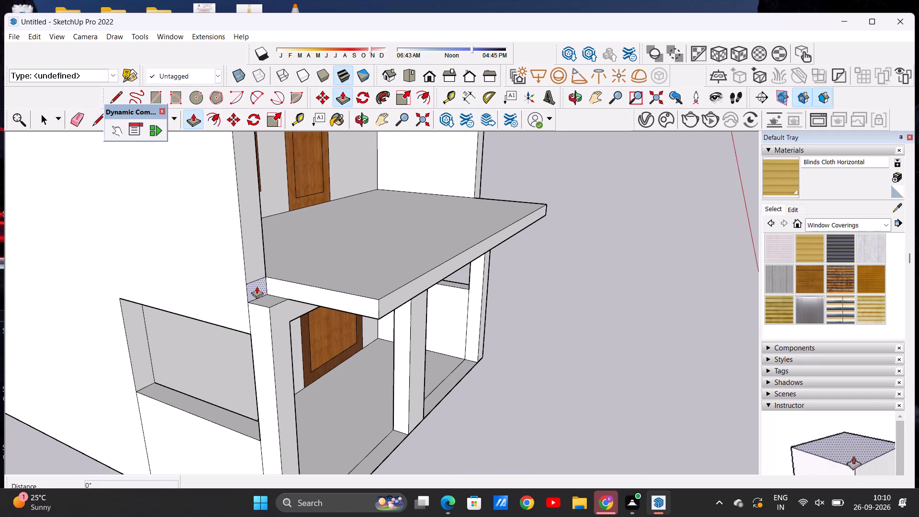
left_click(257, 286)
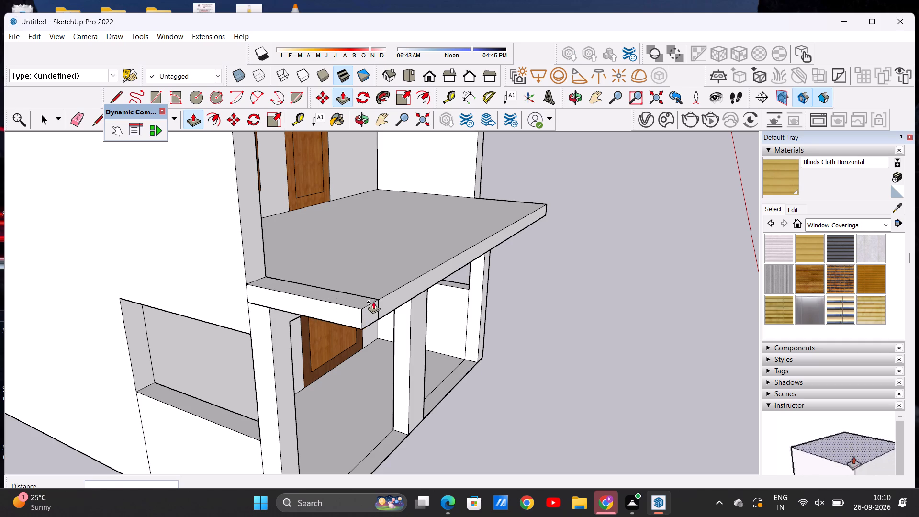
middle_click_drag(366, 299, 270, 315)
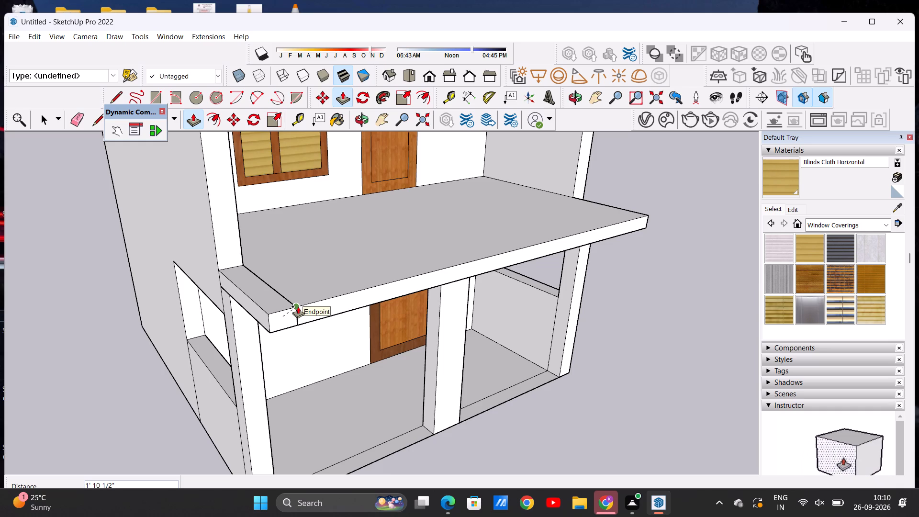
left_click(298, 306)
key("space")
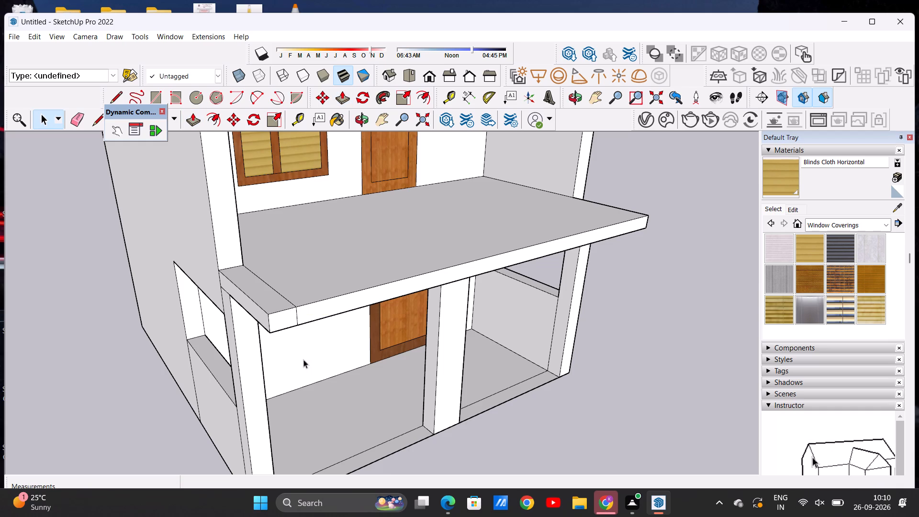
Draw a line about 4 11/16" long across the door-side wall's front end, from the slab's top corner to the wall's outer edge.
middle_click_drag(291, 348, 207, 322)
scroll(207, 322, "down", 9)
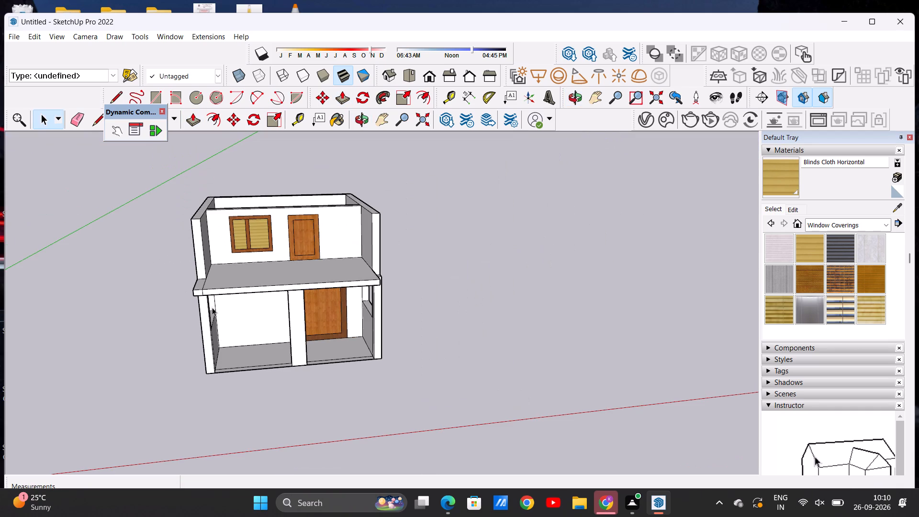
middle_click_drag(390, 286, 185, 336)
scroll(297, 288, "up", 3)
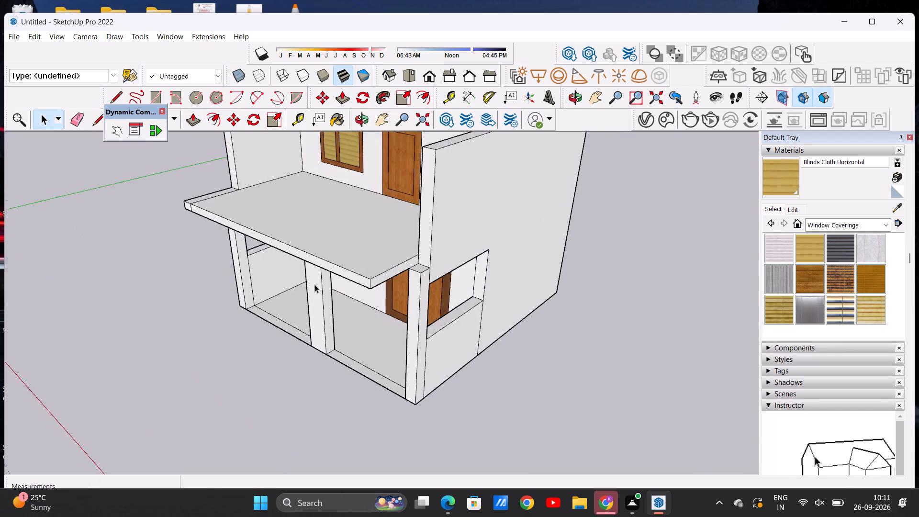
scroll(314, 284, "up", 7)
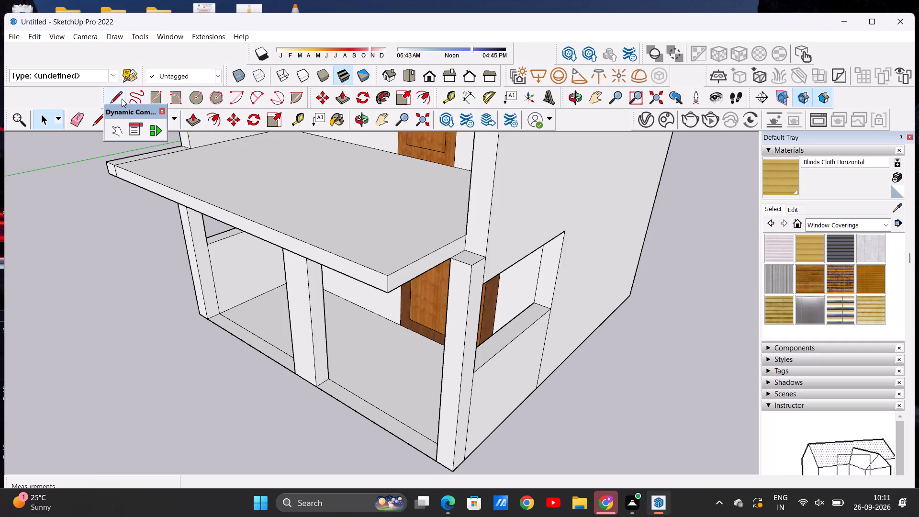
left_click(122, 99)
scroll(464, 247, "up", 11)
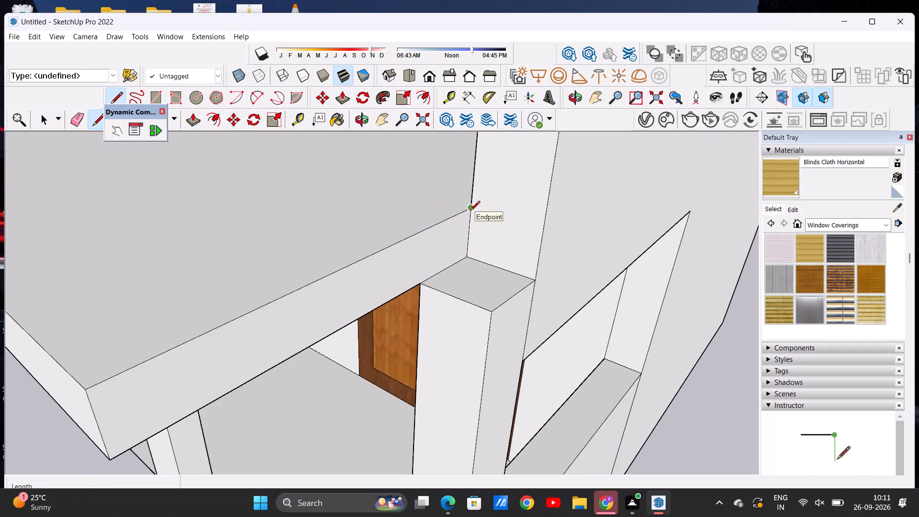
left_click(470, 212)
left_click(541, 230)
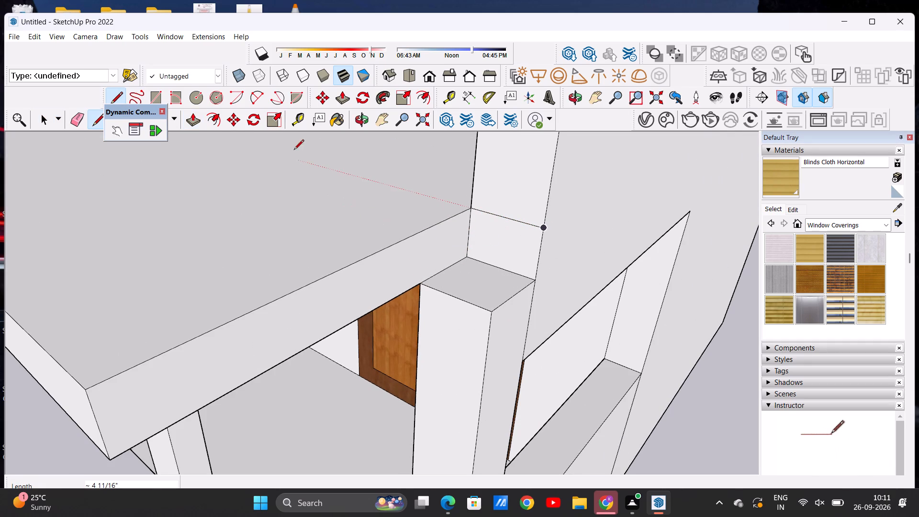
Push/Pull the small face on the door-side wall end out 1' 10 1/2" to align with the slab's front edge.
left_click(196, 123)
scroll(396, 234, "down", 10)
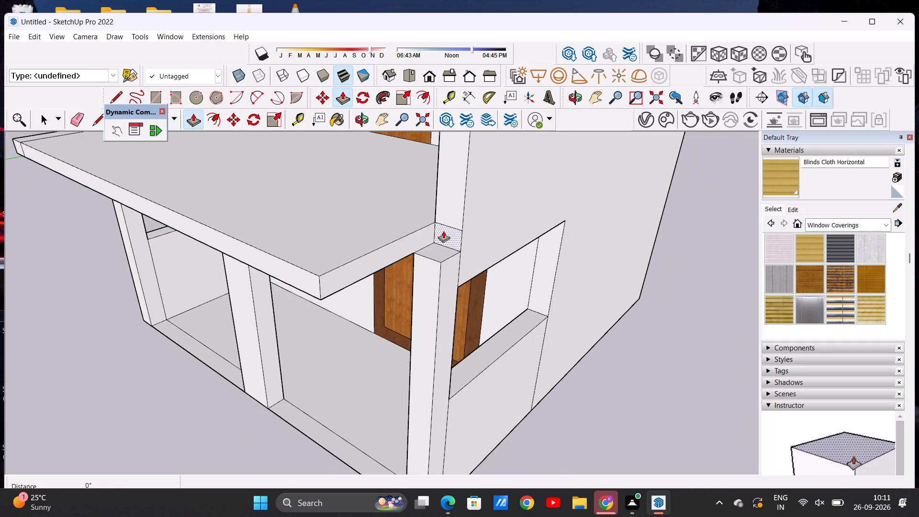
left_click(443, 231)
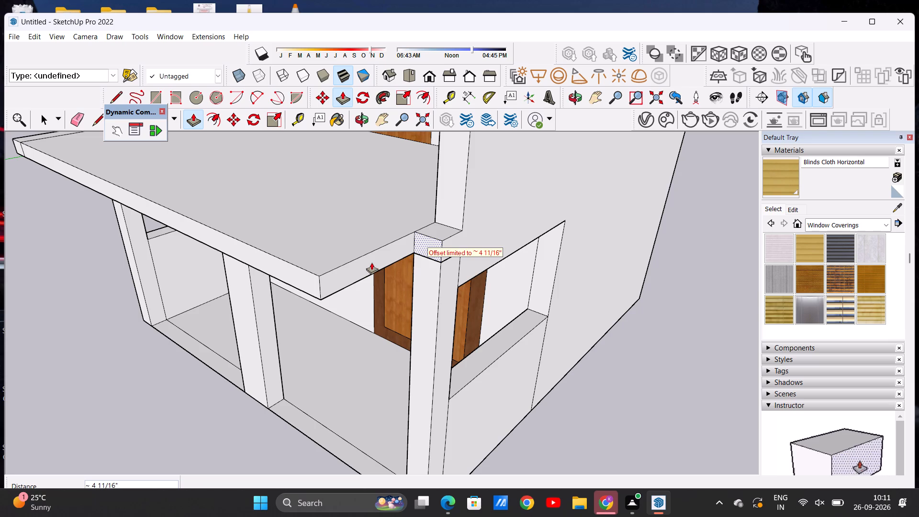
left_click(317, 273)
key("space")
Draw a line about 4 11/16" long across the slab's window-side extension strip, a short distance behind its front corner.
middle_click_drag(304, 332, 440, 308)
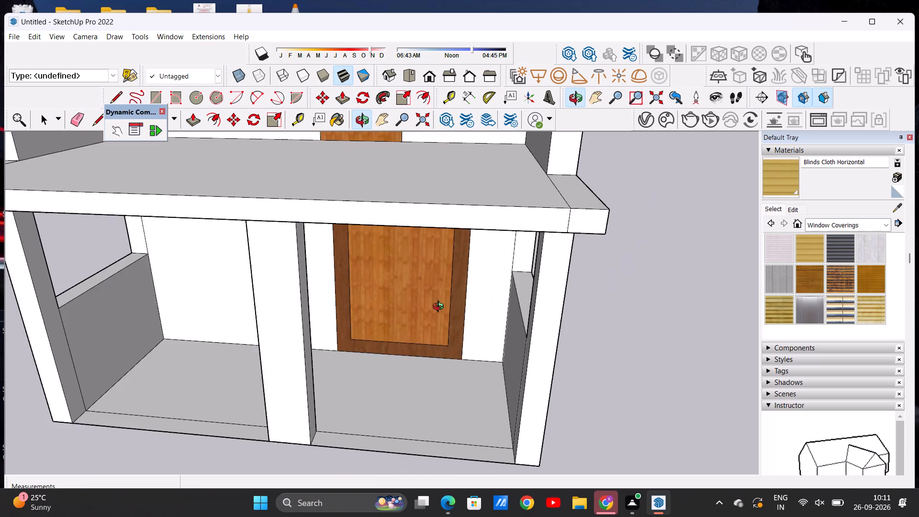
middle_click_drag(440, 308, 445, 308)
scroll(457, 307, "down", 10)
middle_click_drag(349, 293, 338, 350)
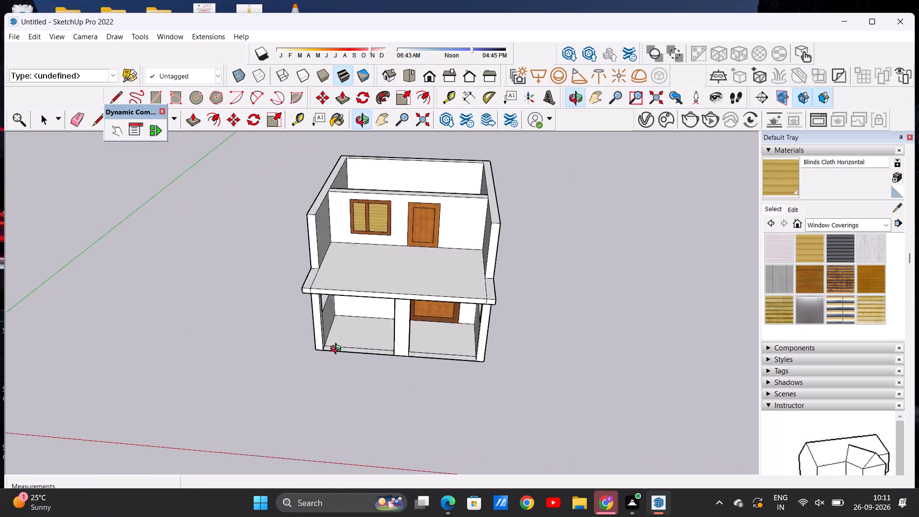
middle_click_drag(338, 350, 337, 366)
left_click(75, 118)
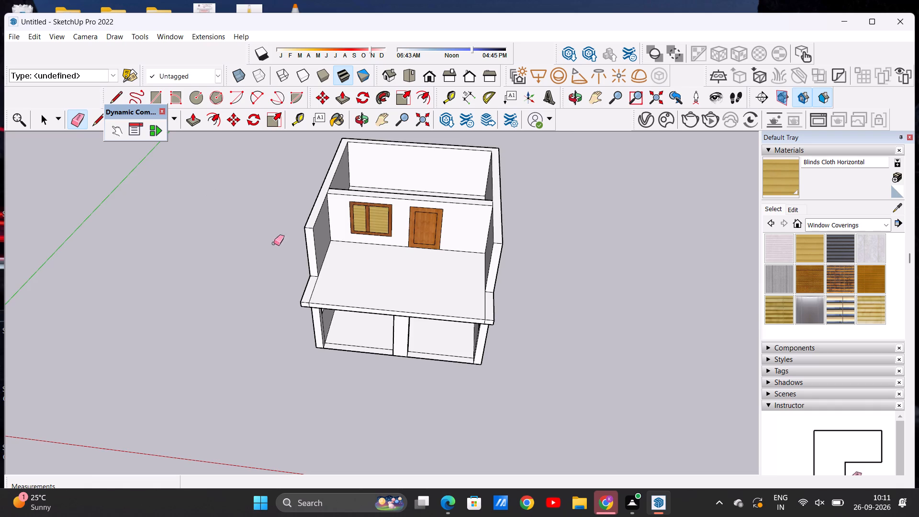
scroll(307, 263, "up", 6)
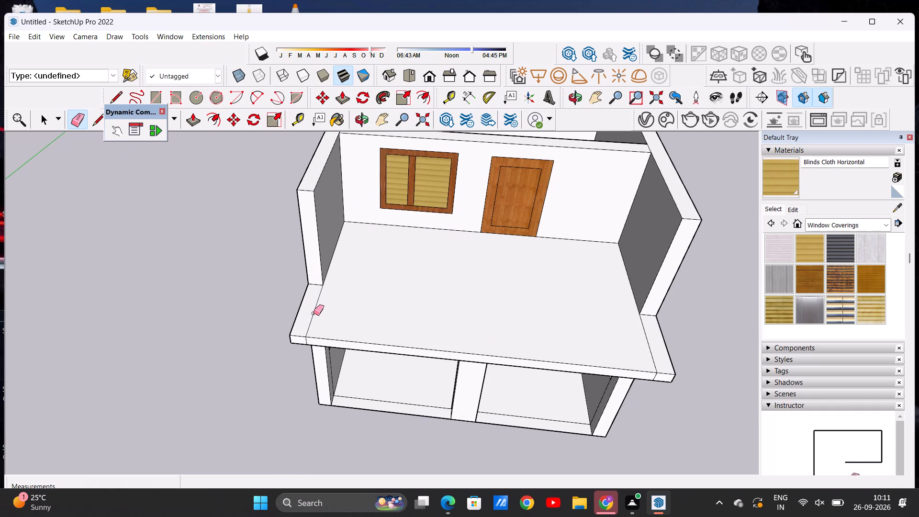
left_click(113, 95)
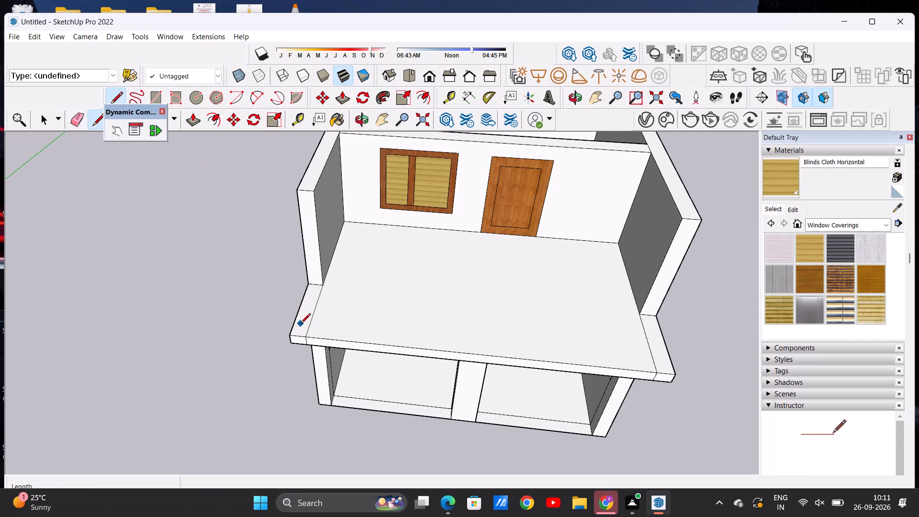
left_click(294, 318)
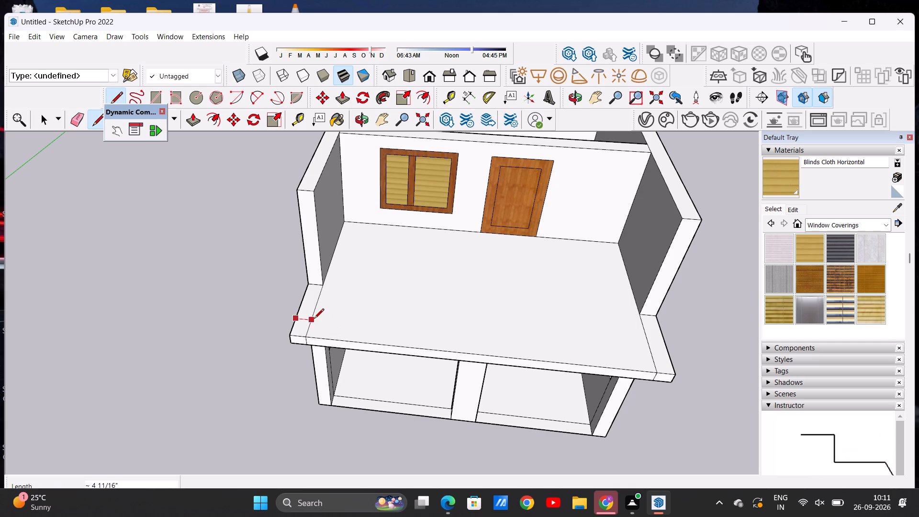
left_click(310, 326)
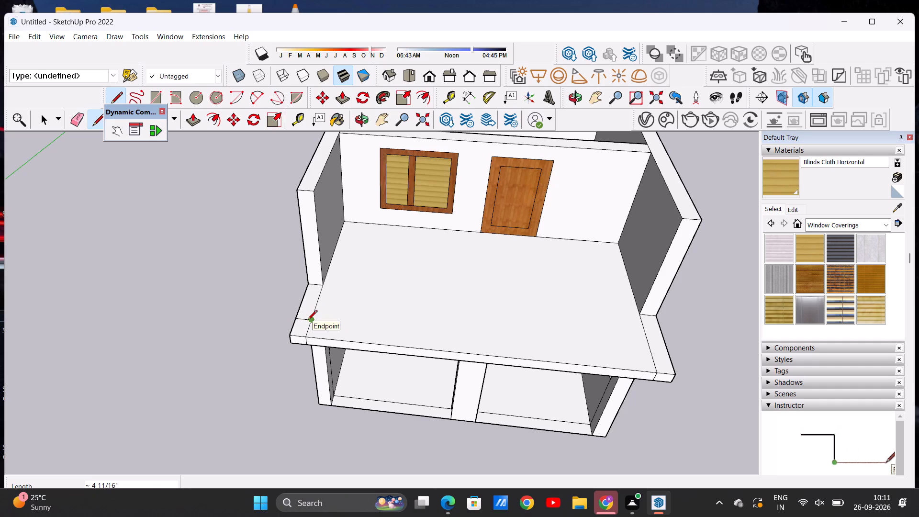
key("space")
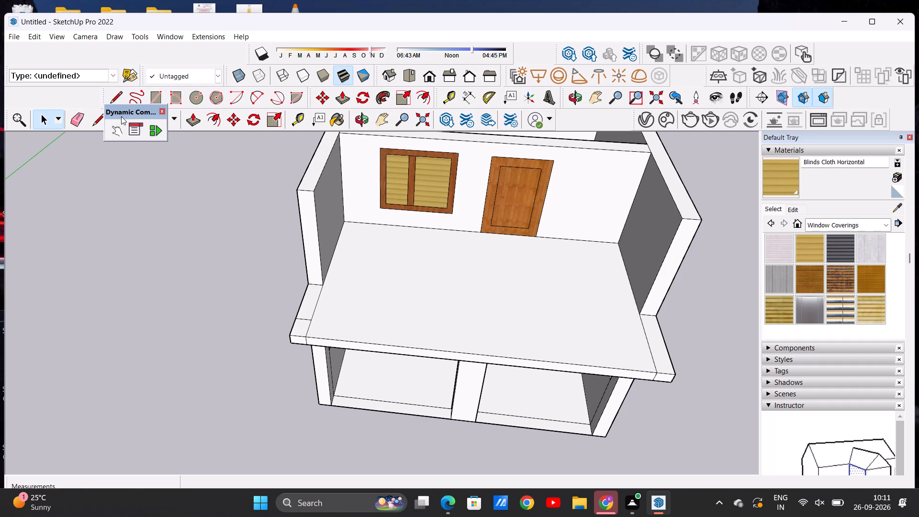
Push/Pull the rear part of the slab's window-side extension strip up 2' 9 11/16" to the side wall's top.
left_click(191, 120)
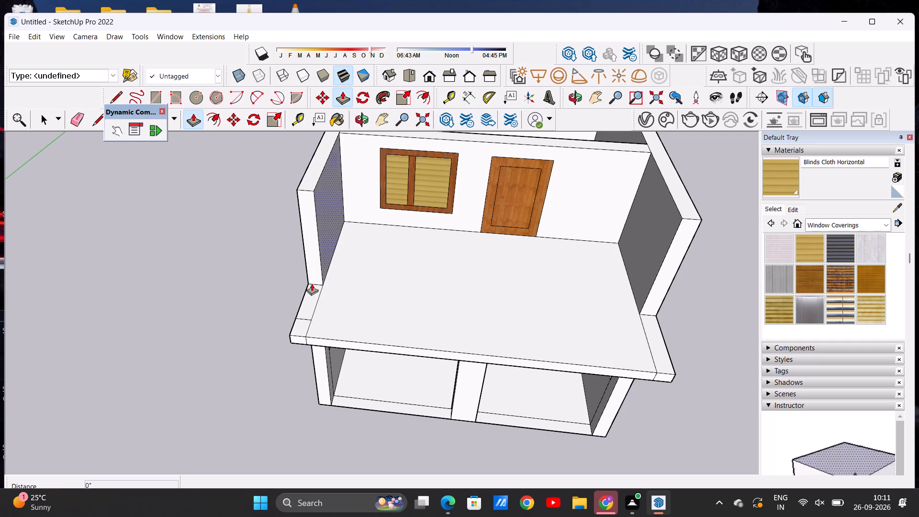
left_click(314, 296)
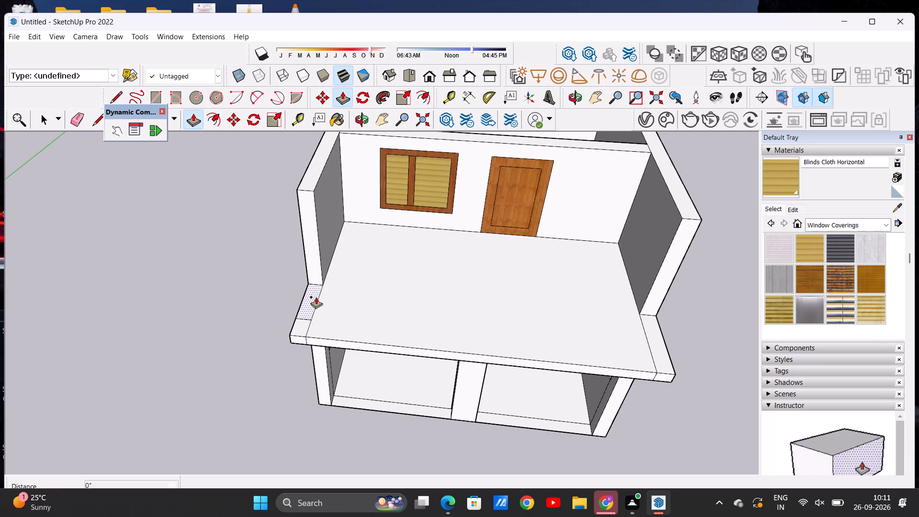
left_click(310, 296)
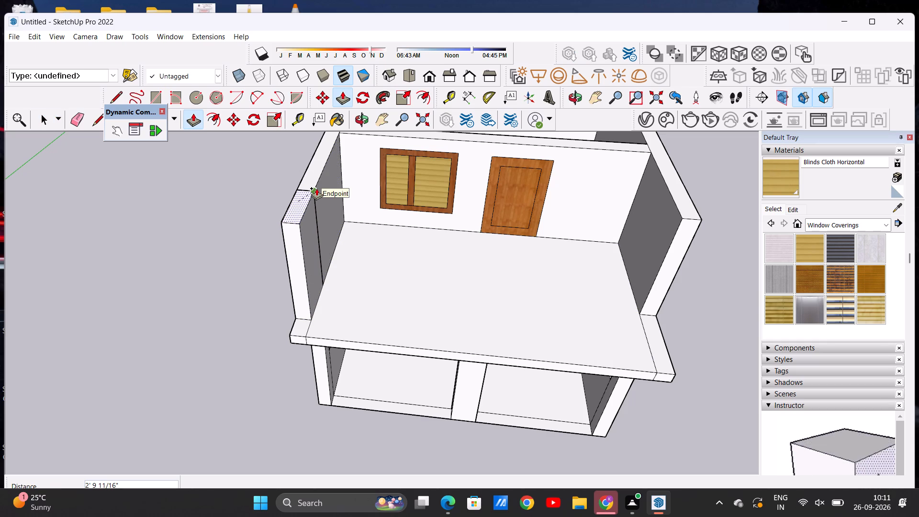
left_click(316, 188)
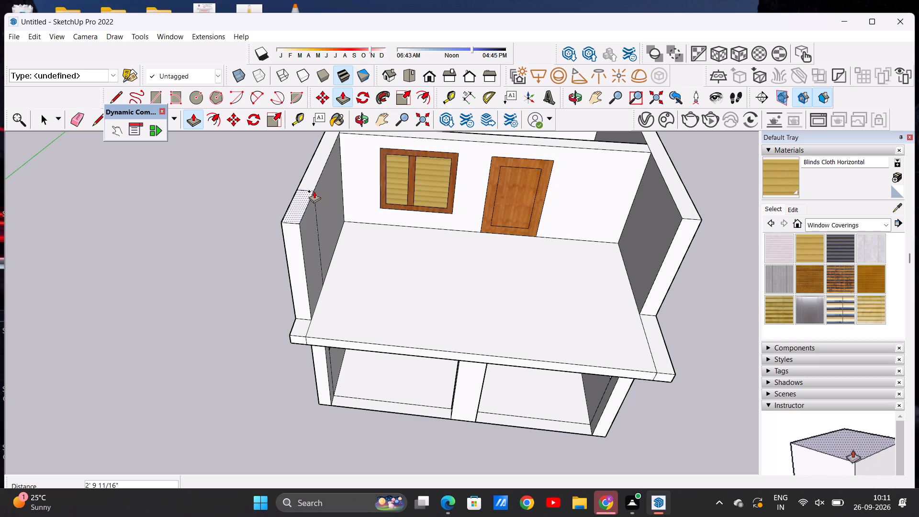
key("space")
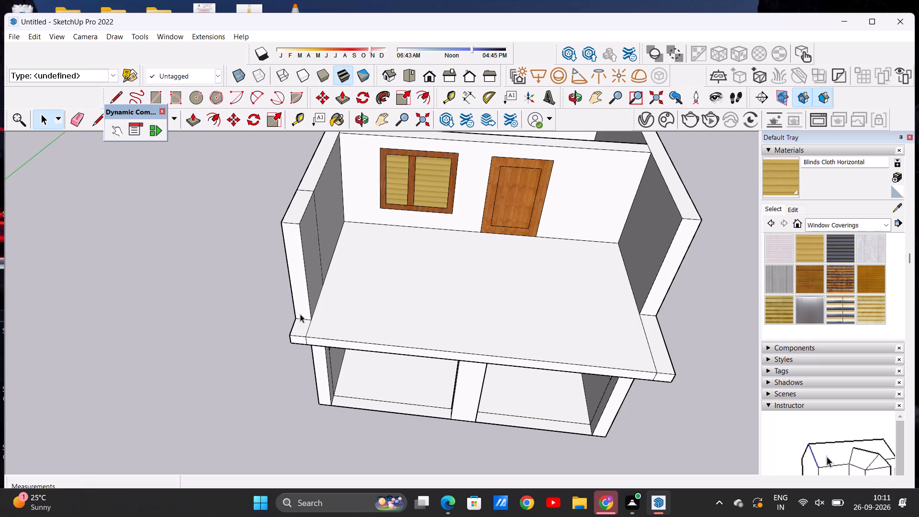
Draw a line about 7' 11 3/8" long across the slab, from the extended window-side wall's inner corner to the door-side strip's edge.
scroll(302, 313, "down", 4)
scroll(309, 304, "up", 2)
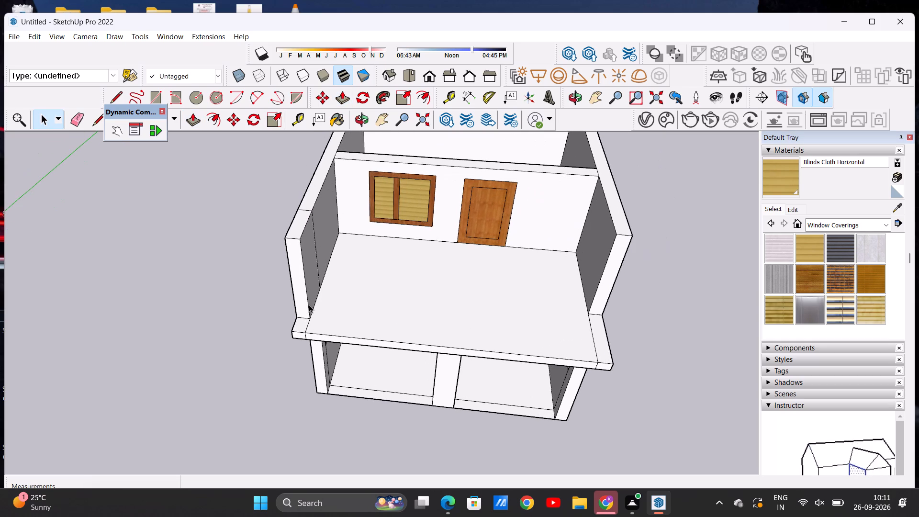
middle_click_drag(341, 378, 342, 408)
scroll(347, 322, "up", 1)
middle_click_drag(344, 333, 346, 366)
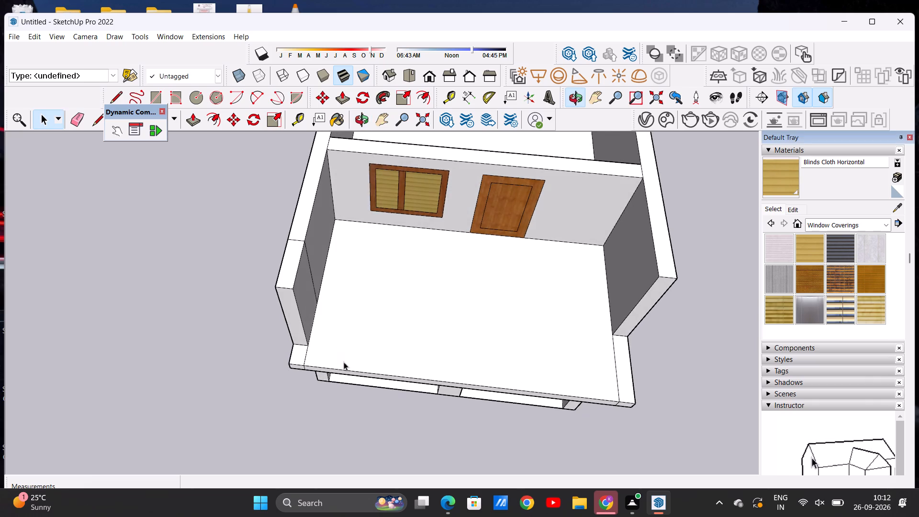
scroll(325, 343, "up", 3)
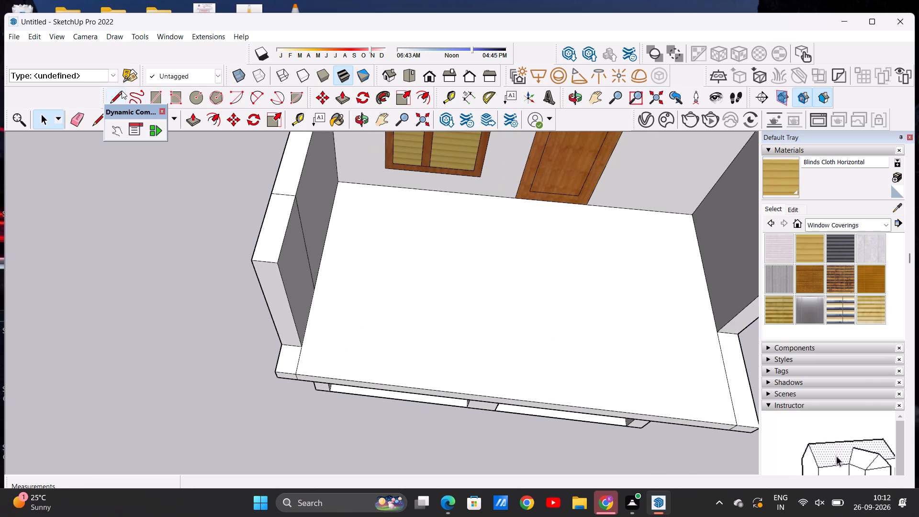
left_click(122, 91)
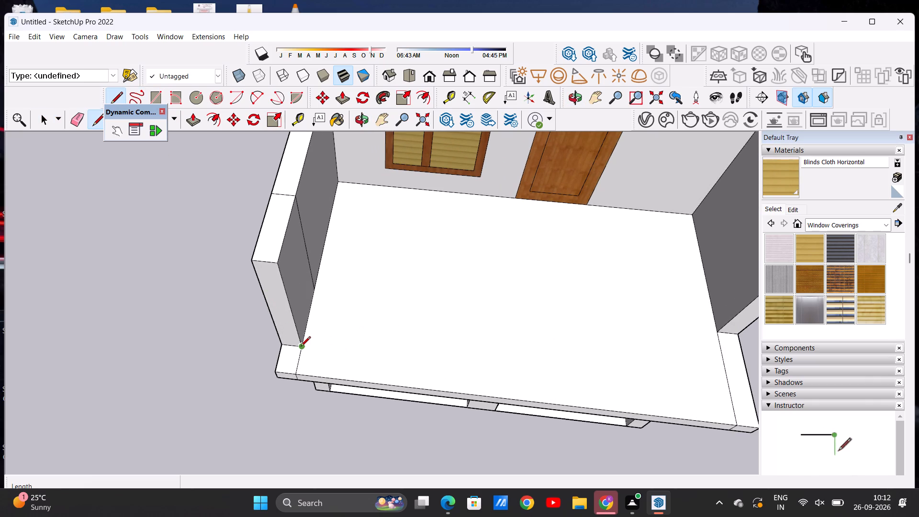
left_click(301, 347)
scroll(522, 389, "down", 2)
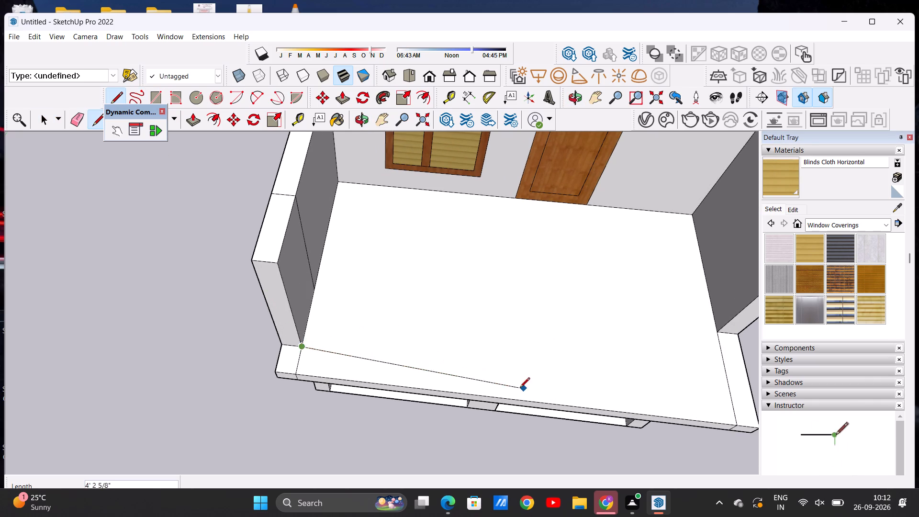
scroll(520, 388, "down", 3)
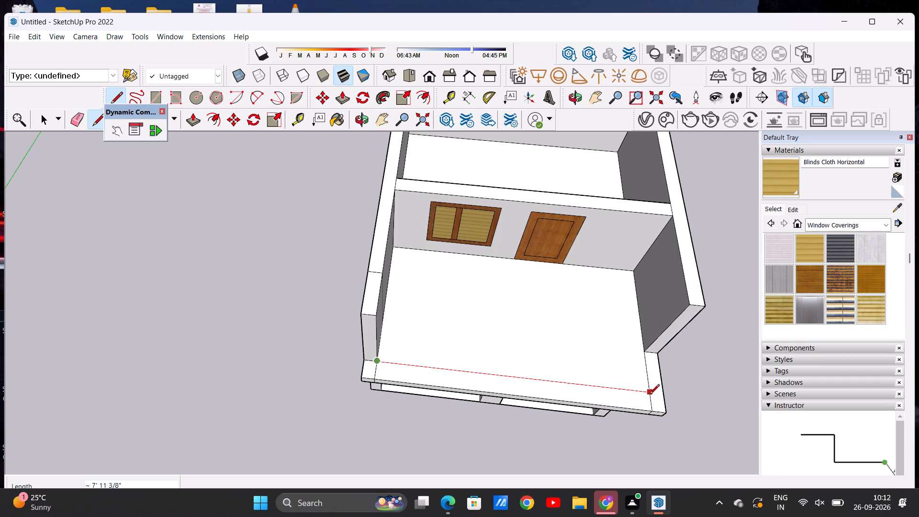
left_click(650, 395)
key("space")
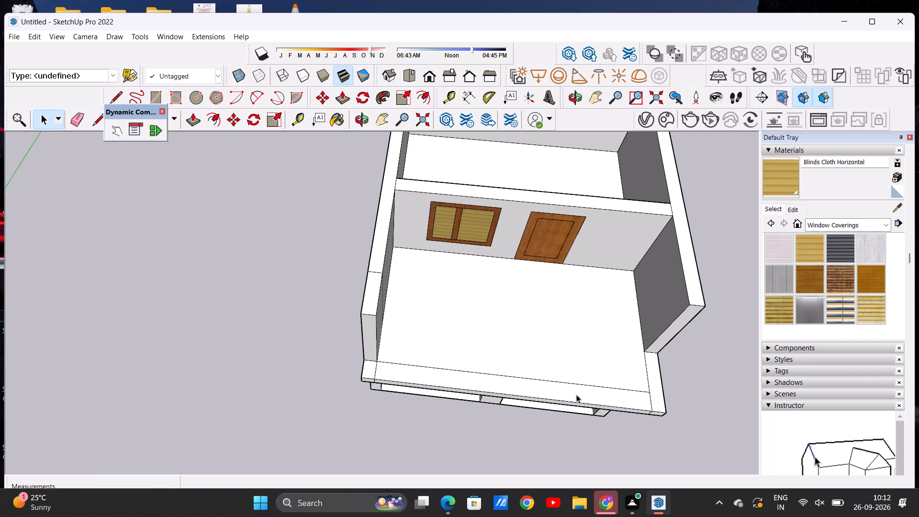
Draw a line about 6 7/8" long across the slab's front strip, slightly toward the door side of its middle.
scroll(485, 357, "down", 2)
middle_click_drag(513, 363, 514, 319)
scroll(477, 344, "down", 1)
middle_click_drag(471, 349, 495, 396)
scroll(529, 371, "up", 7)
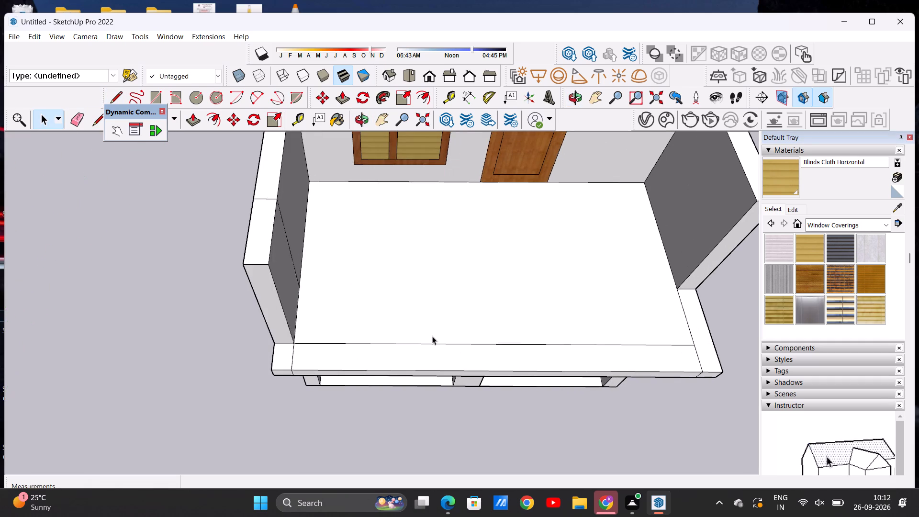
left_click(196, 118)
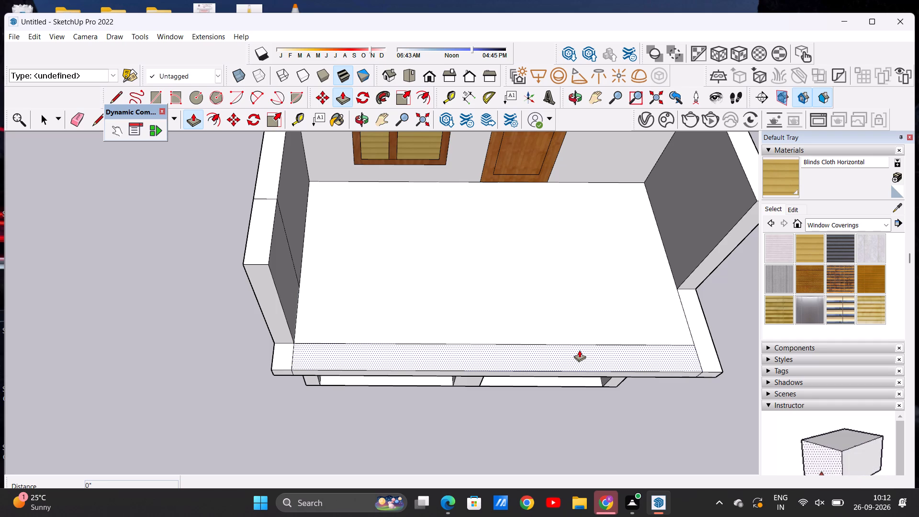
key("space")
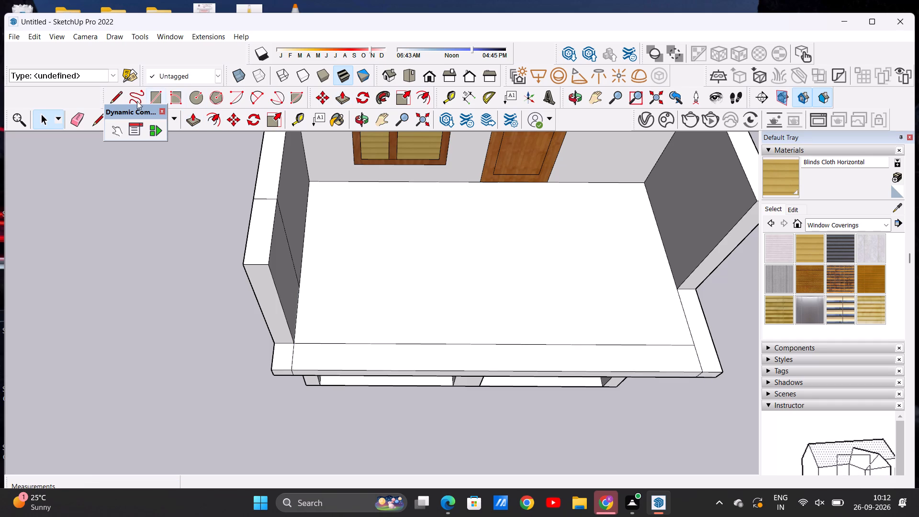
left_click(116, 95)
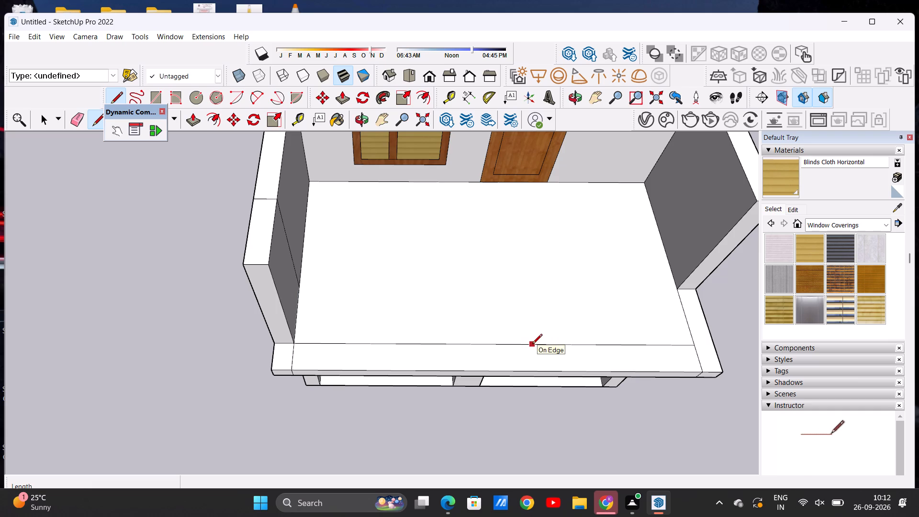
left_click(532, 345)
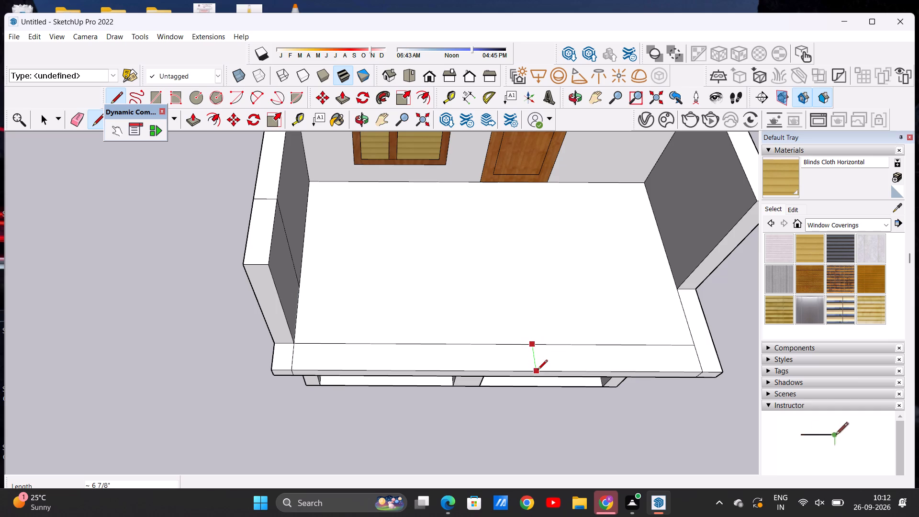
left_click(538, 371)
key("space")
Erase the short edge separating the slab's front strip from the door-side extension strip at the front corner.
scroll(441, 291, "down", 9)
middle_click_drag(487, 359, 483, 344)
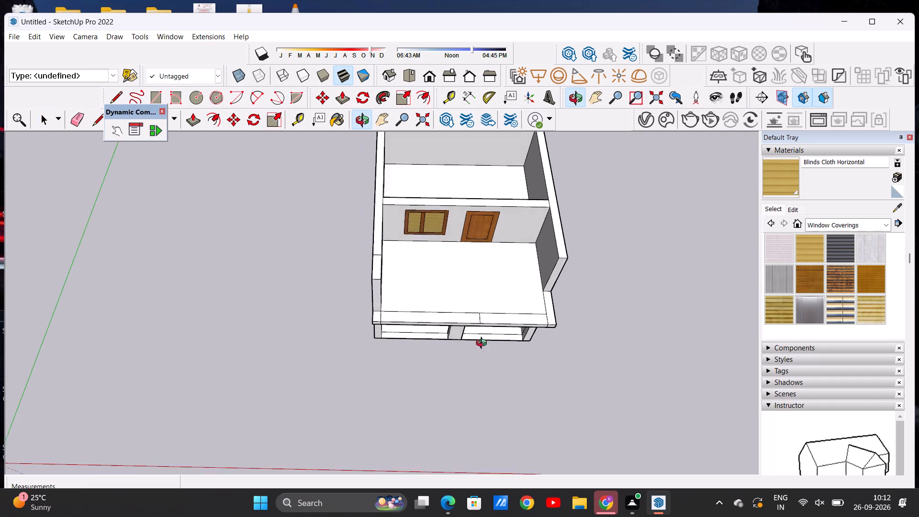
middle_click_drag(483, 344, 481, 246)
middle_click_drag(481, 246, 488, 305)
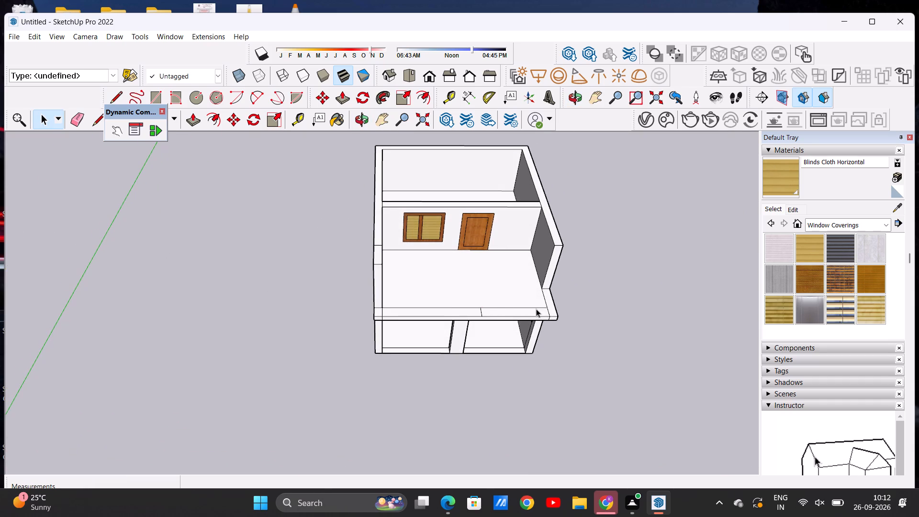
middle_click_drag(520, 342, 505, 217)
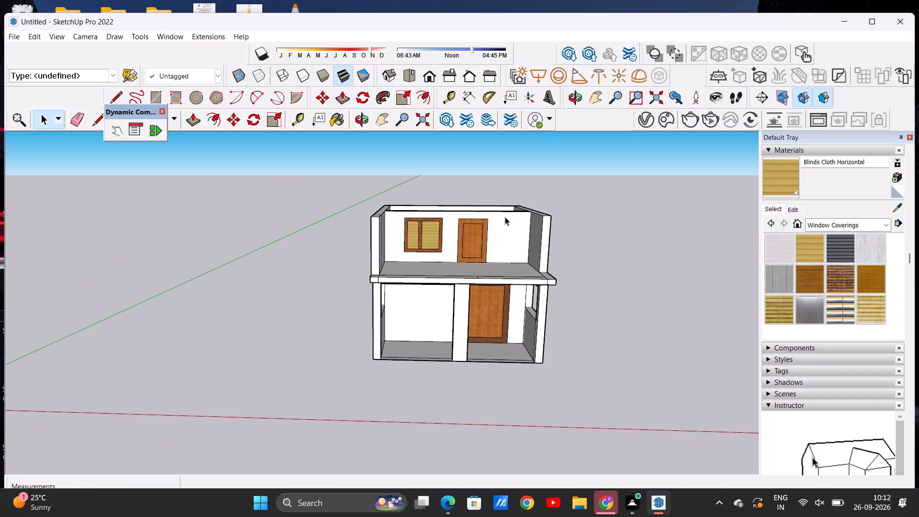
middle_click_drag(449, 277, 455, 397)
scroll(533, 313, "up", 11)
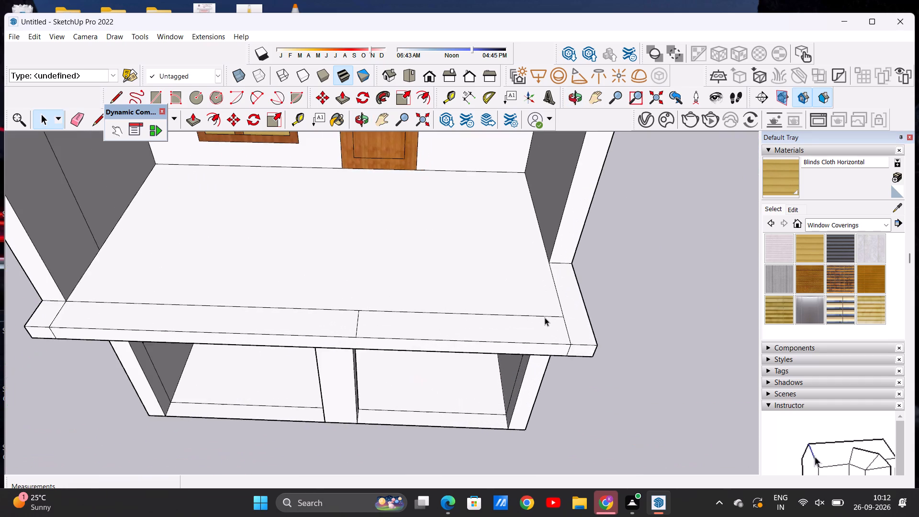
scroll(545, 320, "down", 5)
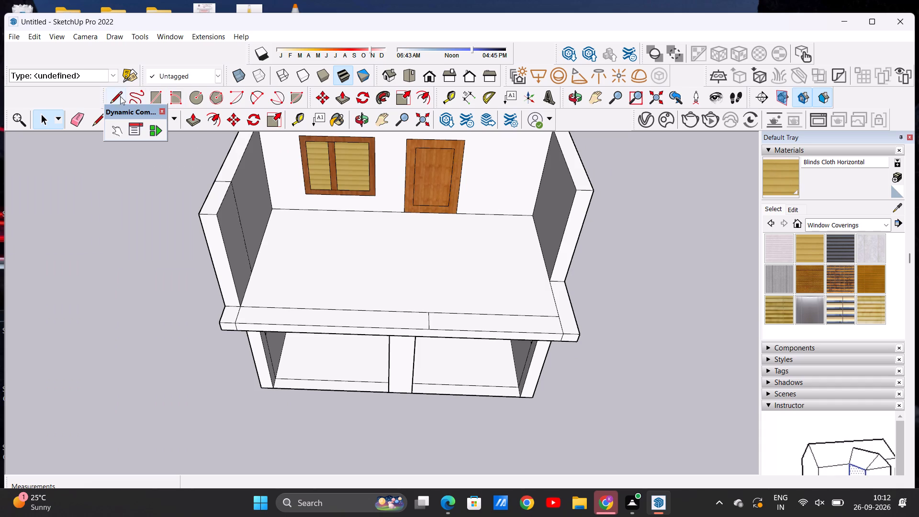
left_click(76, 119)
scroll(574, 339, "up", 4)
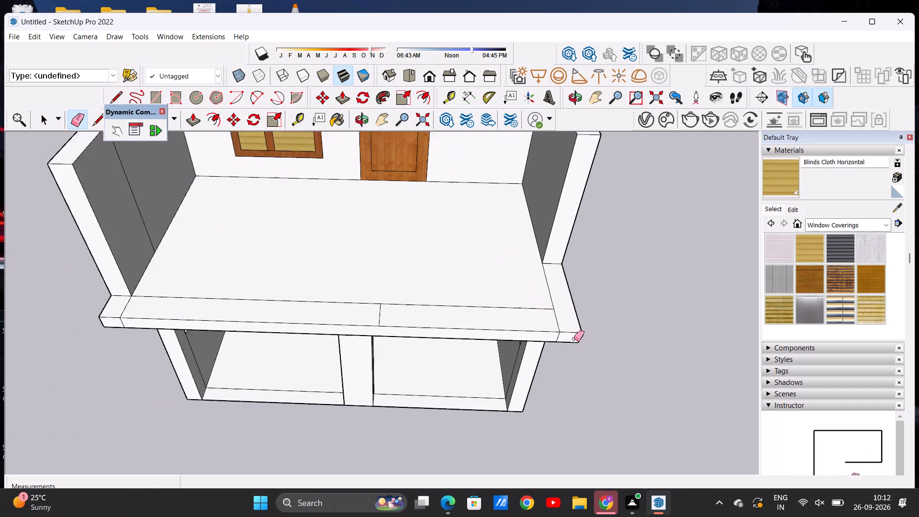
left_click_drag(540, 323, 562, 319)
scroll(484, 307, "down", 5)
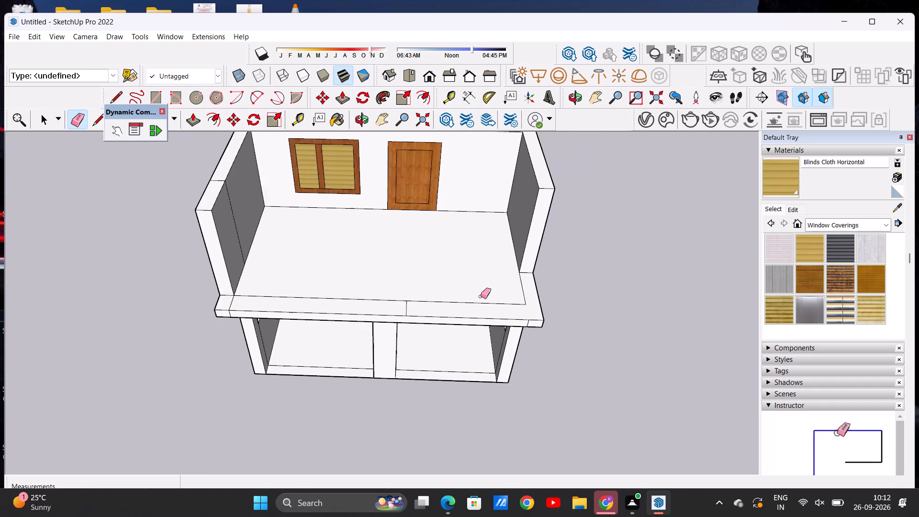
key("space")
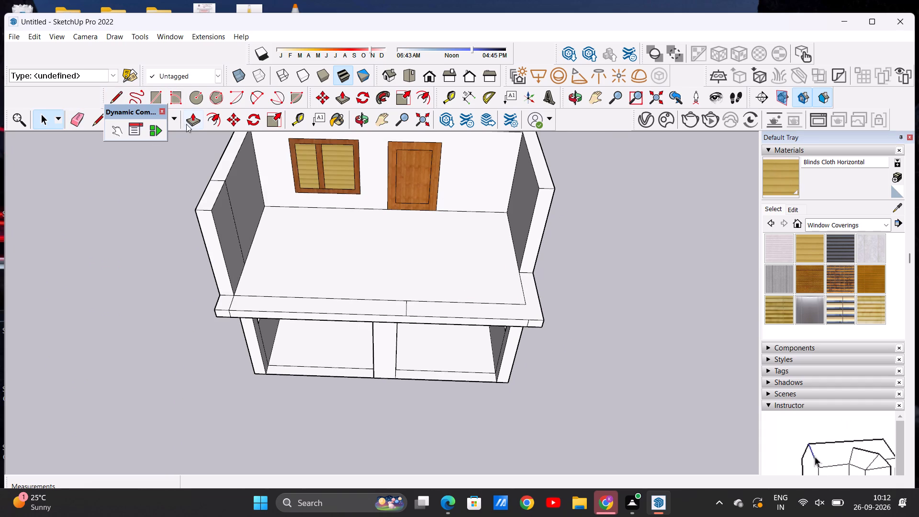
Push/Pull the L-shaped face at the slab's door-side front corner up 3' 11 9/16" as a front wall.
left_click(194, 124)
middle_click_drag(367, 404, 372, 299)
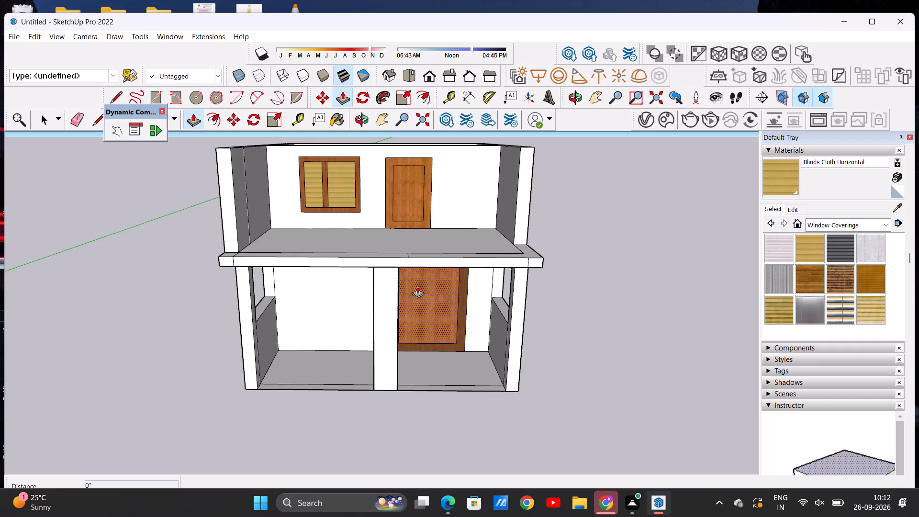
middle_click_drag(416, 303, 418, 385)
scroll(542, 302, "up", 4)
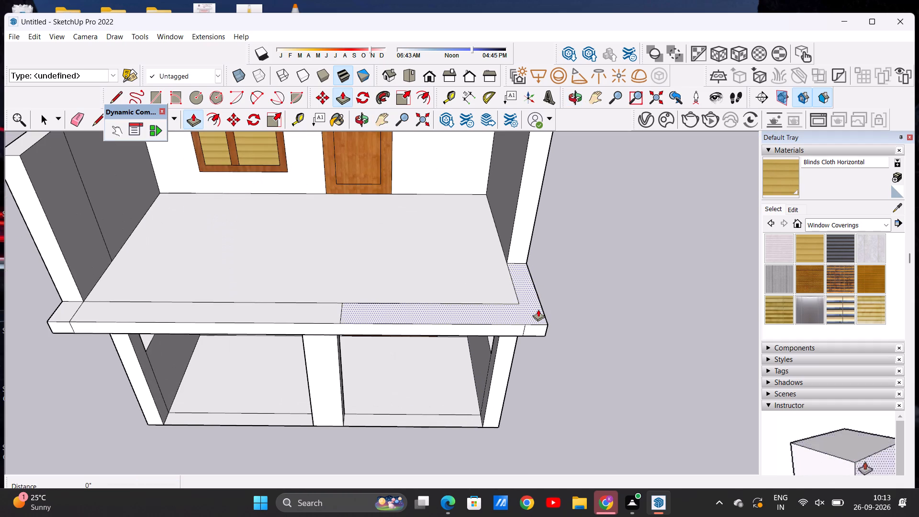
left_click(538, 309)
scroll(531, 199, "down", 9)
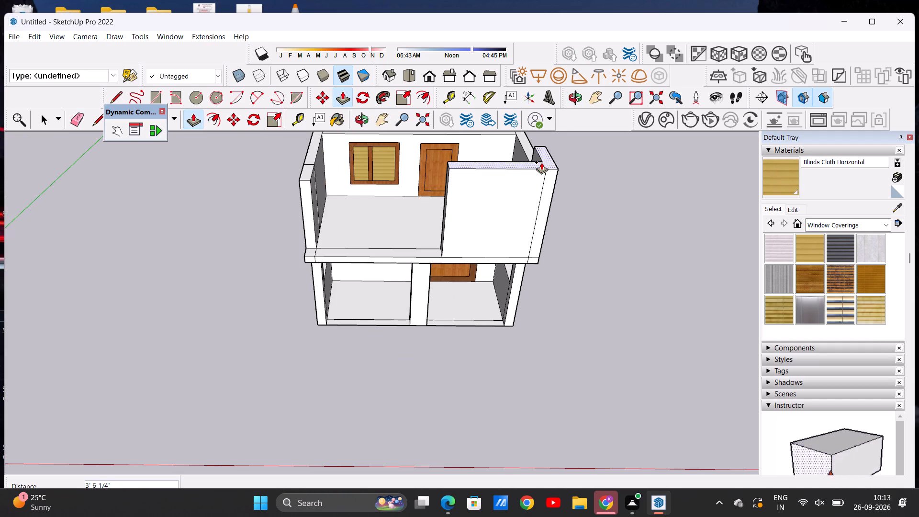
scroll(539, 190, "down", 2)
middle_click_drag(534, 226, 526, 186)
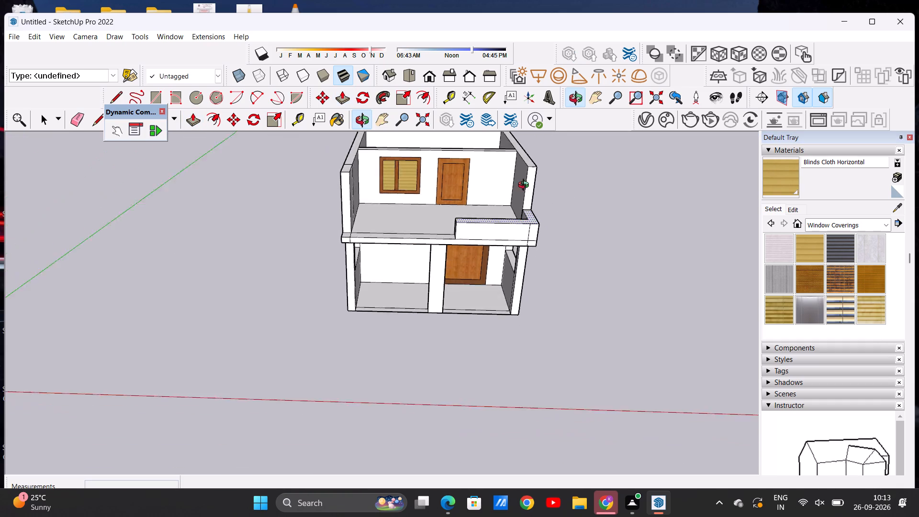
middle_click_drag(526, 186, 514, 135)
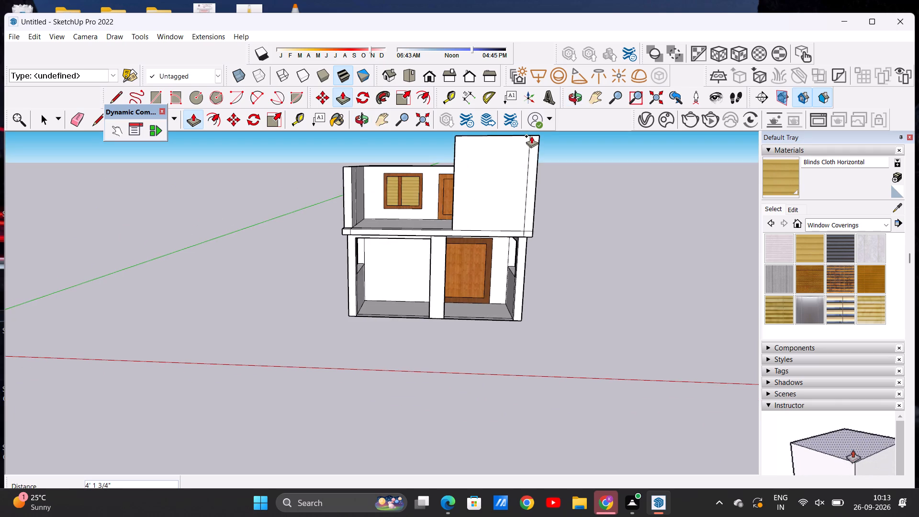
left_click(531, 140)
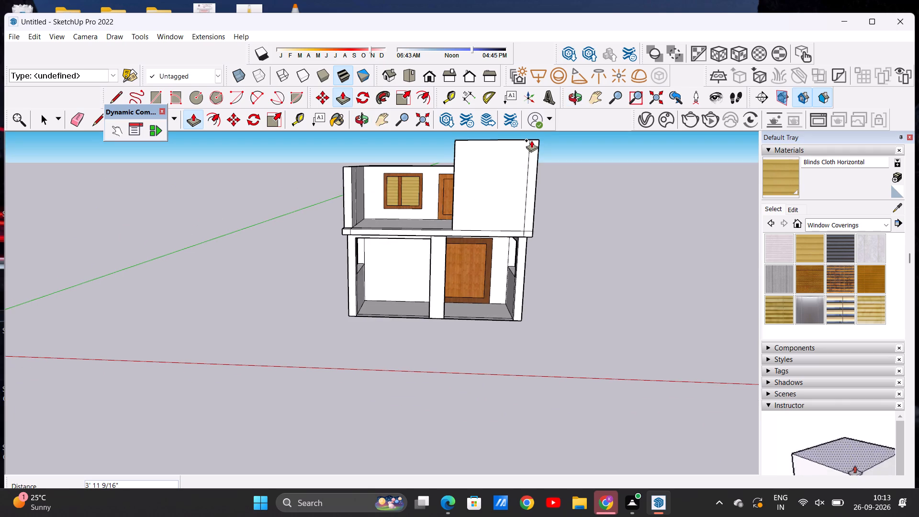
key("space")
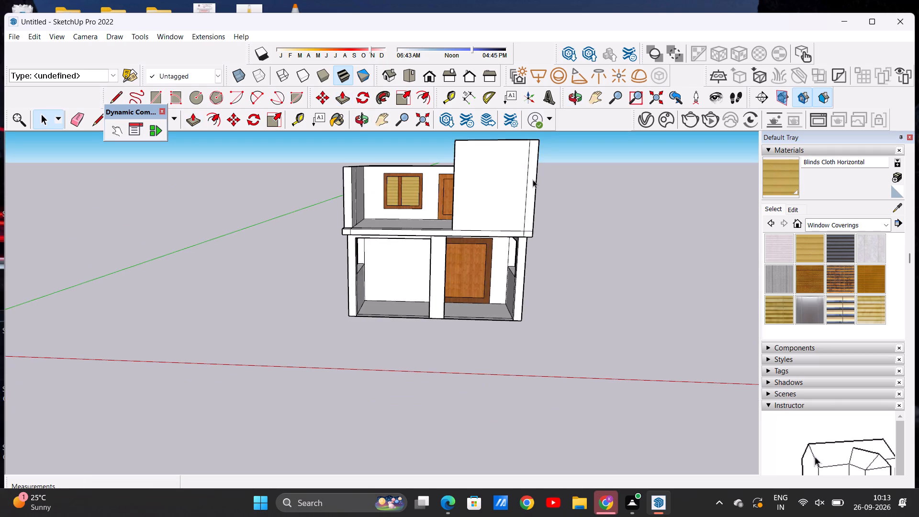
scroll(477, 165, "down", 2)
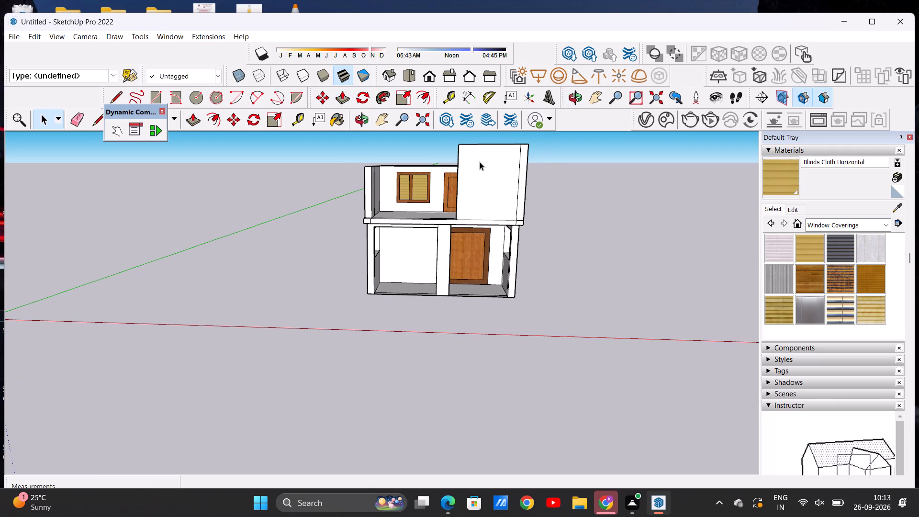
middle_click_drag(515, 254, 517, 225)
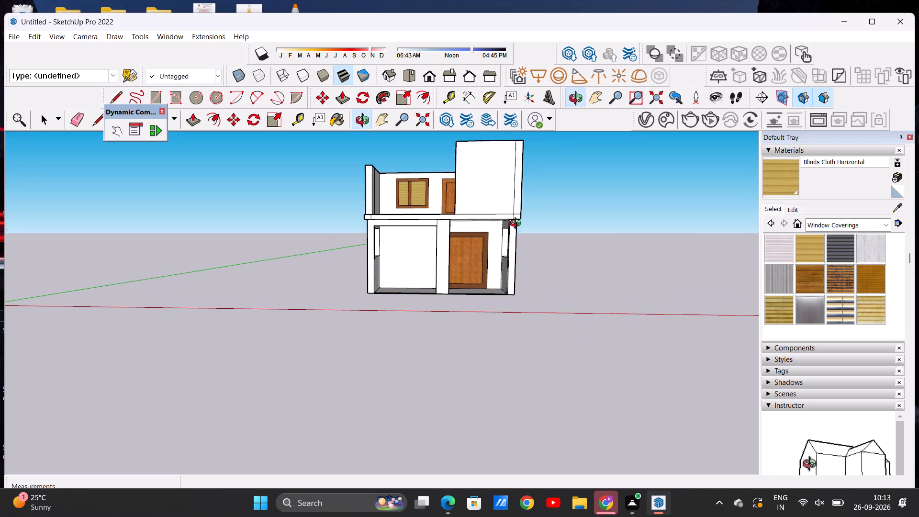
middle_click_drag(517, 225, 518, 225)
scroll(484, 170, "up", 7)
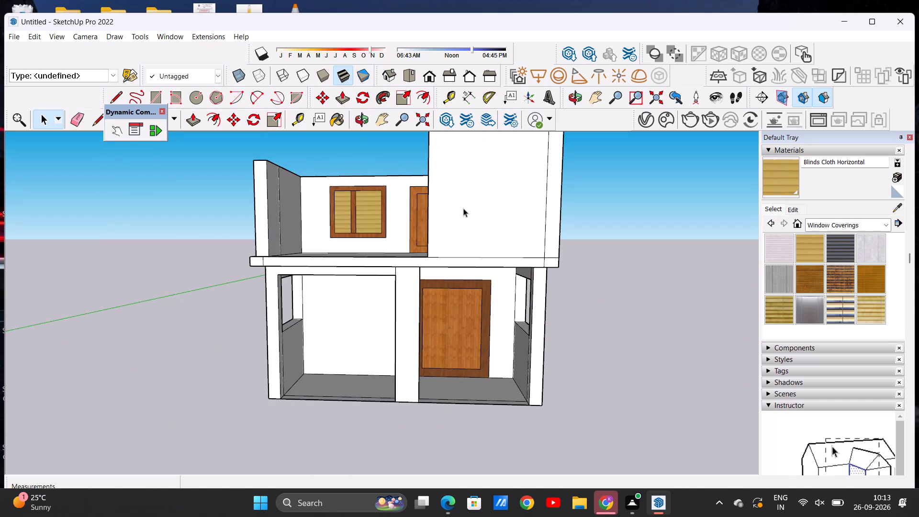
Push/Pull the slab's front strip between the window-side corner and the tall front wall up about 1' 6 1/8" as a balcony parapet.
scroll(471, 203, "down", 5)
middle_click_drag(419, 263, 423, 290)
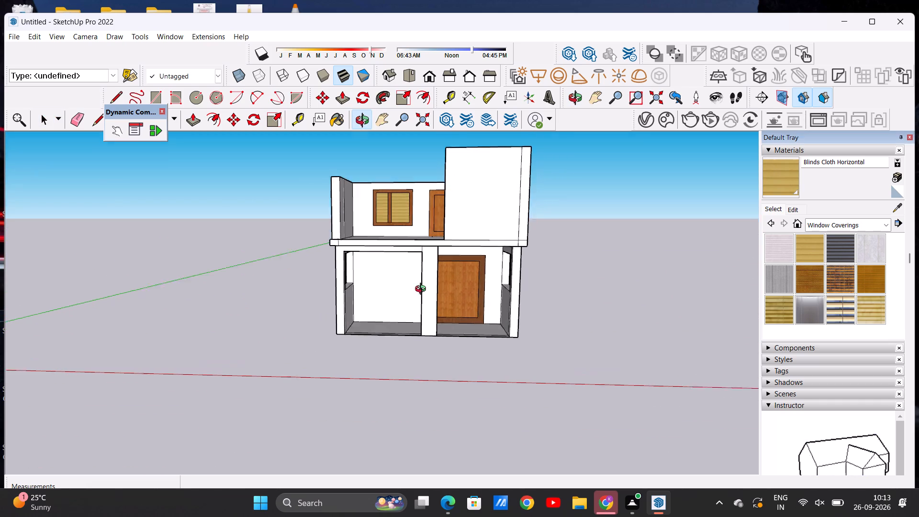
middle_click_drag(423, 290, 423, 397)
scroll(387, 278, "up", 5)
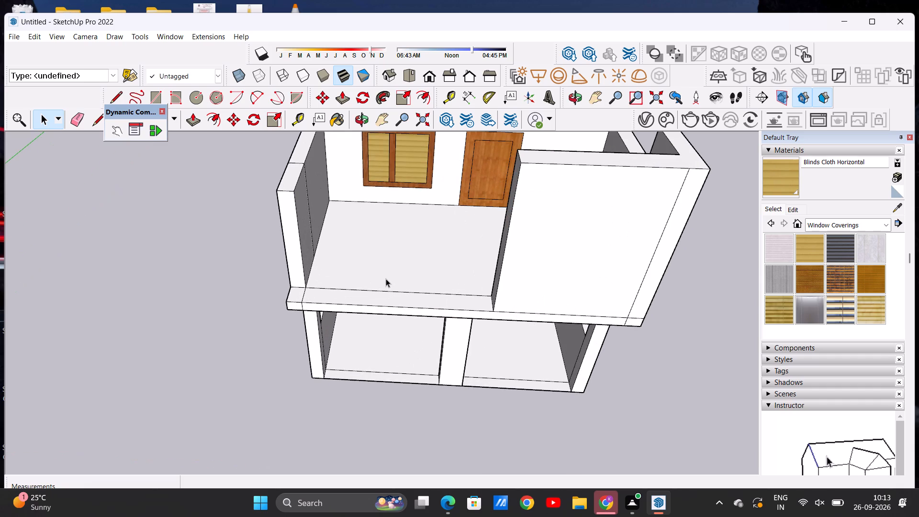
left_click(197, 120)
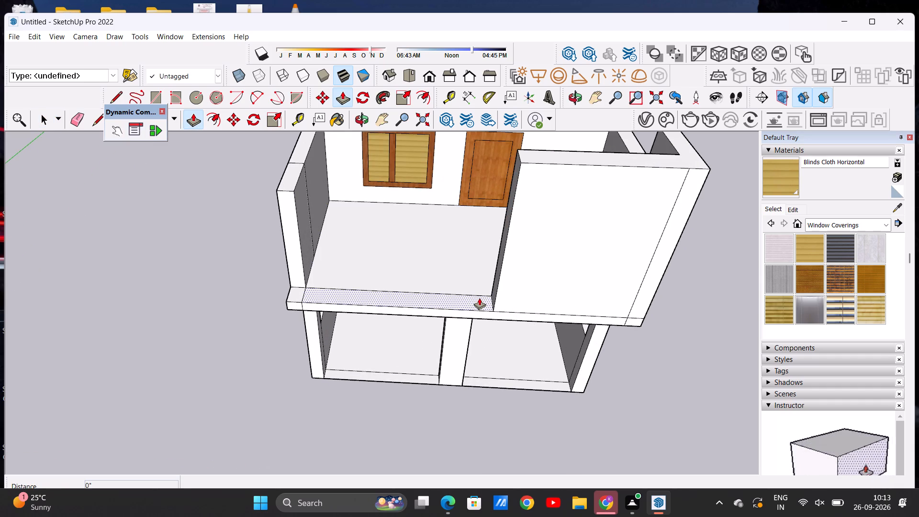
left_click(479, 298)
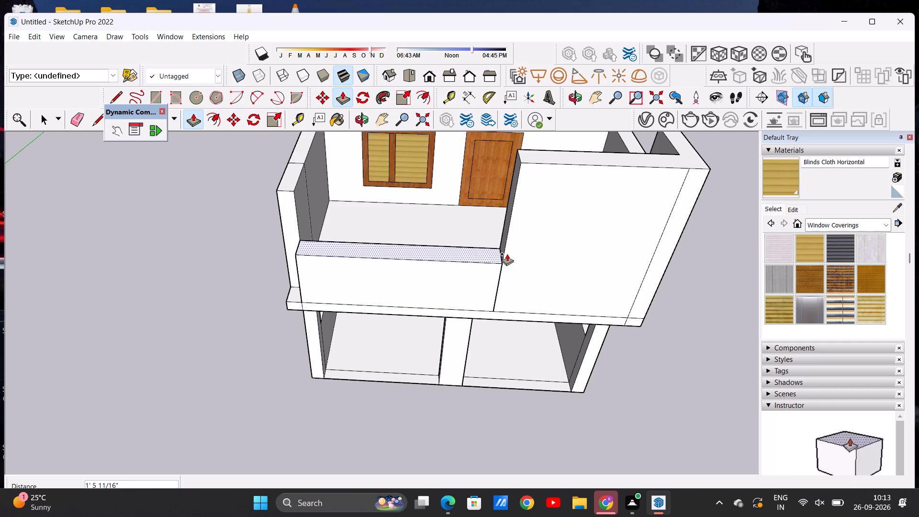
left_click(506, 252)
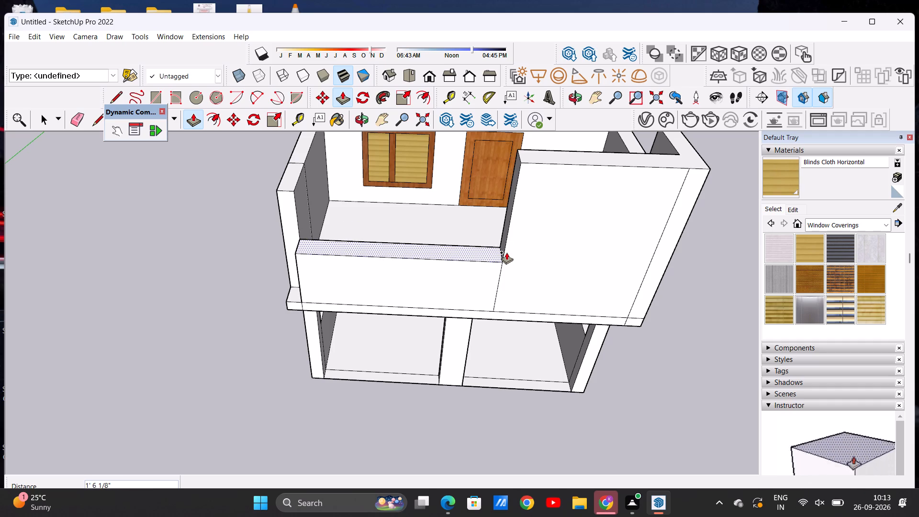
Push/Pull the small square at the slab's window-side front corner up 2' 9 11/16", level with the top of the side wall.
scroll(291, 289, "up", 2)
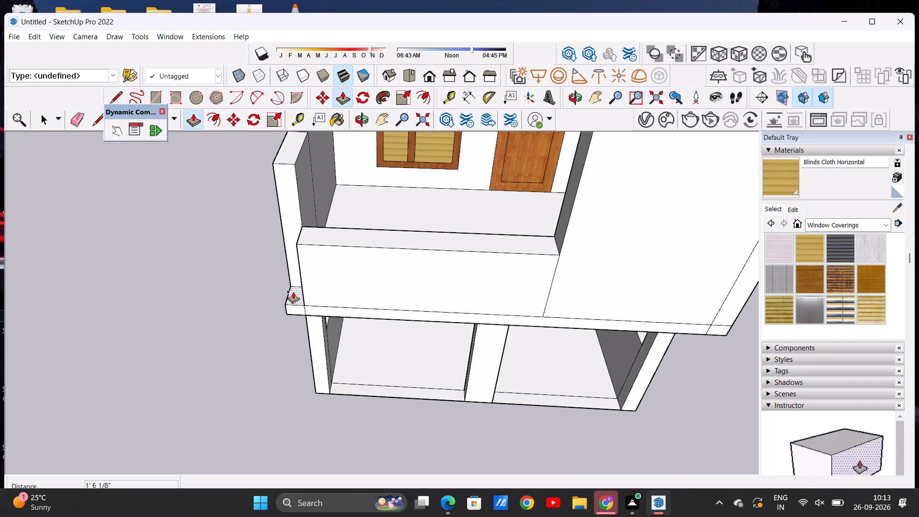
left_click(293, 292)
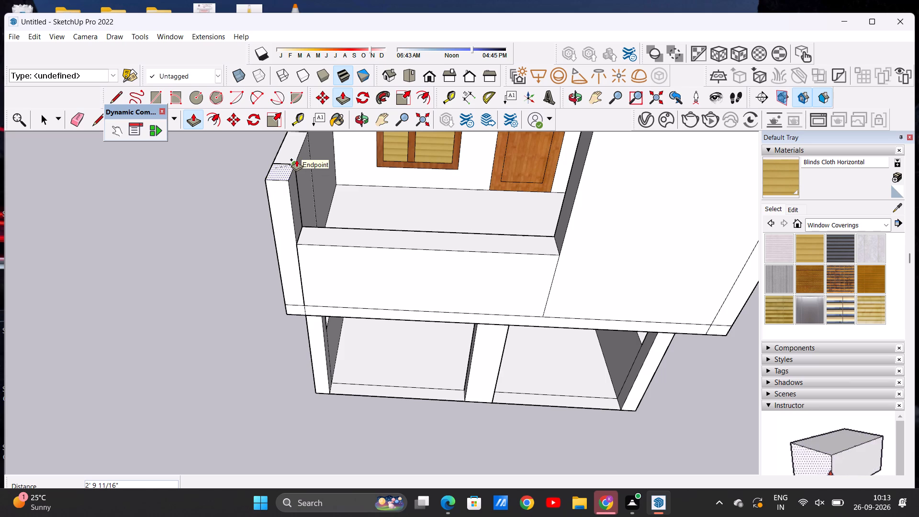
left_click(296, 159)
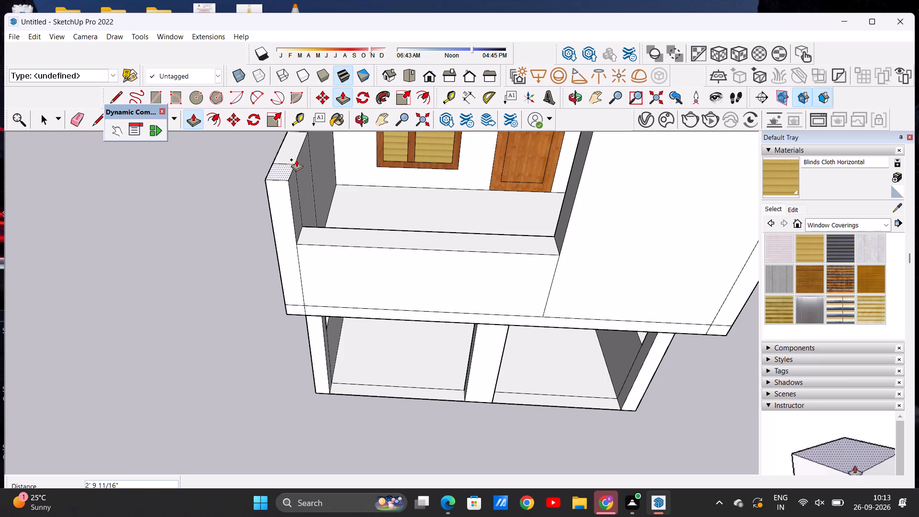
key("space")
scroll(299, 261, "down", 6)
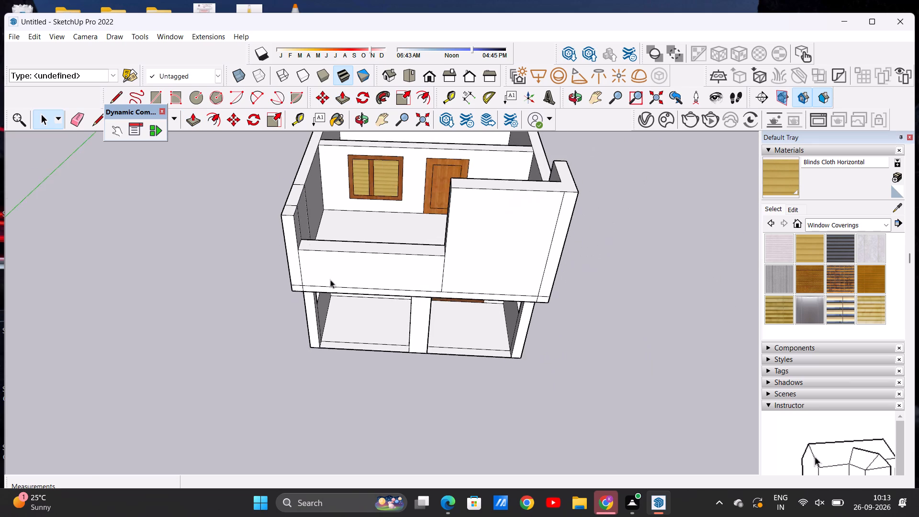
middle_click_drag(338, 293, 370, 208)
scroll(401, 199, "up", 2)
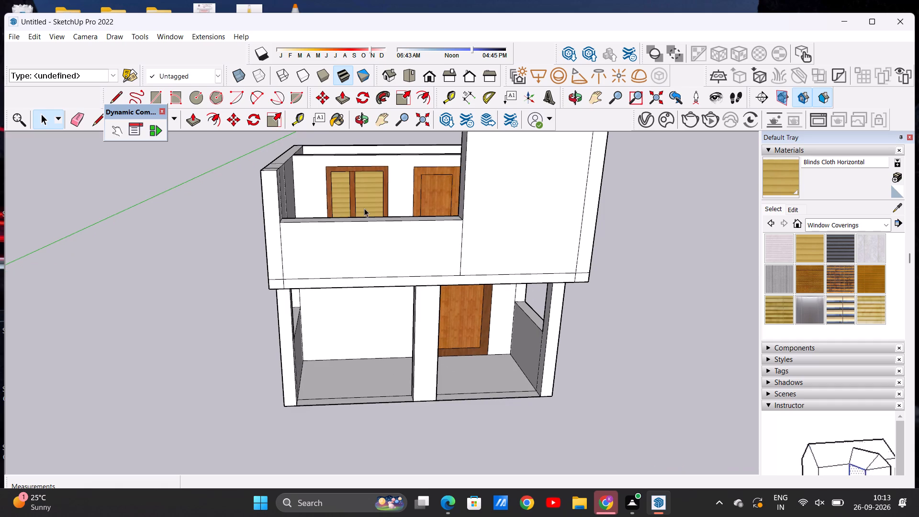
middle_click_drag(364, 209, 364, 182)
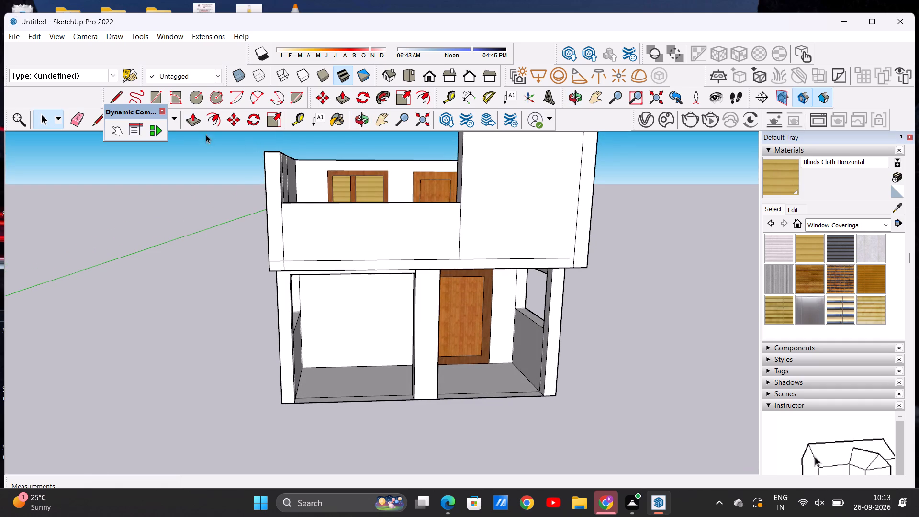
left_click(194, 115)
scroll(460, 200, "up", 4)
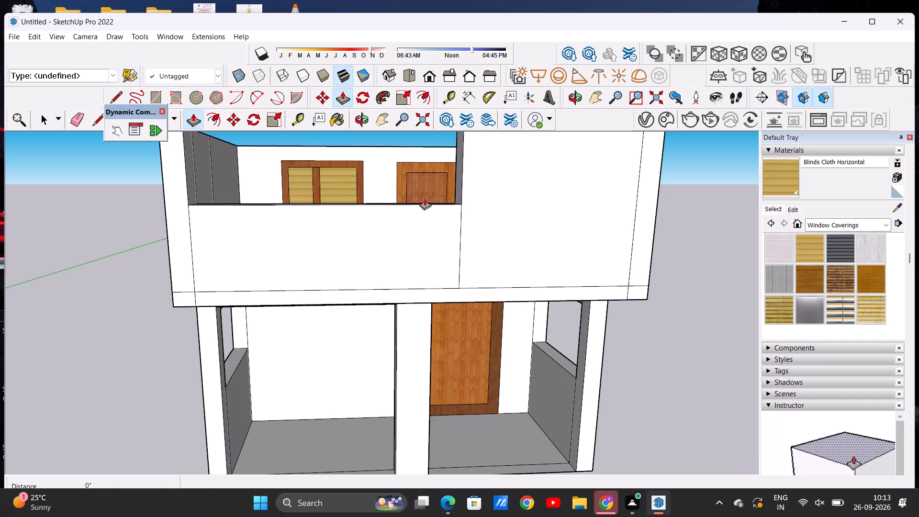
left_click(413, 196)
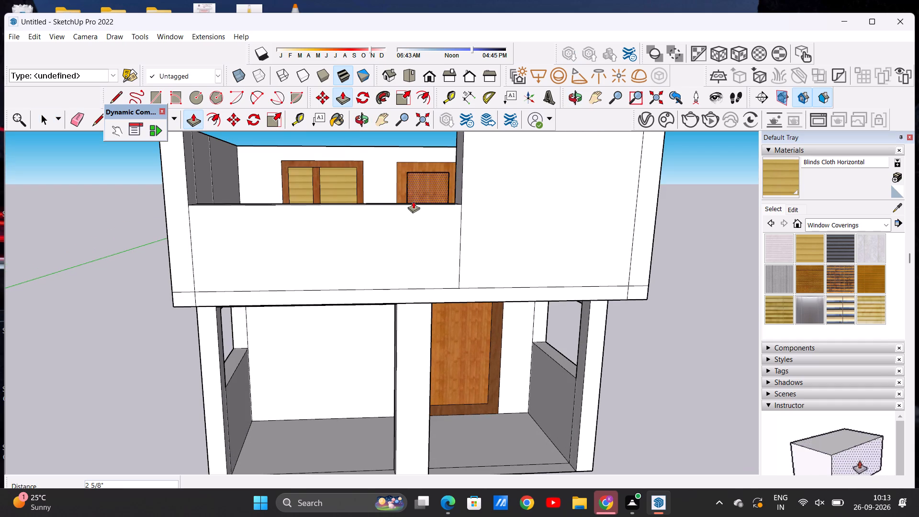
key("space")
Push/Pull the top face of the balcony's front parapet down about 4 5/16".
middle_click_drag(377, 220, 385, 272)
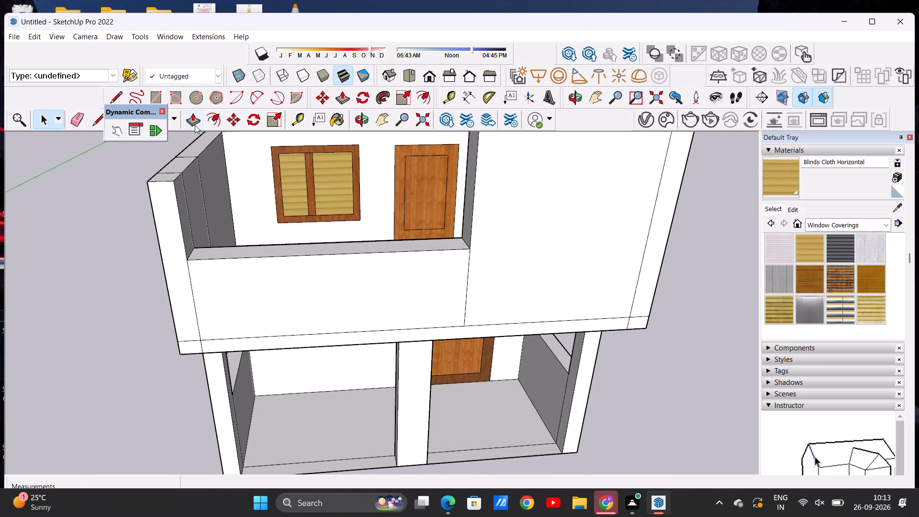
left_click(195, 125)
left_click(376, 246)
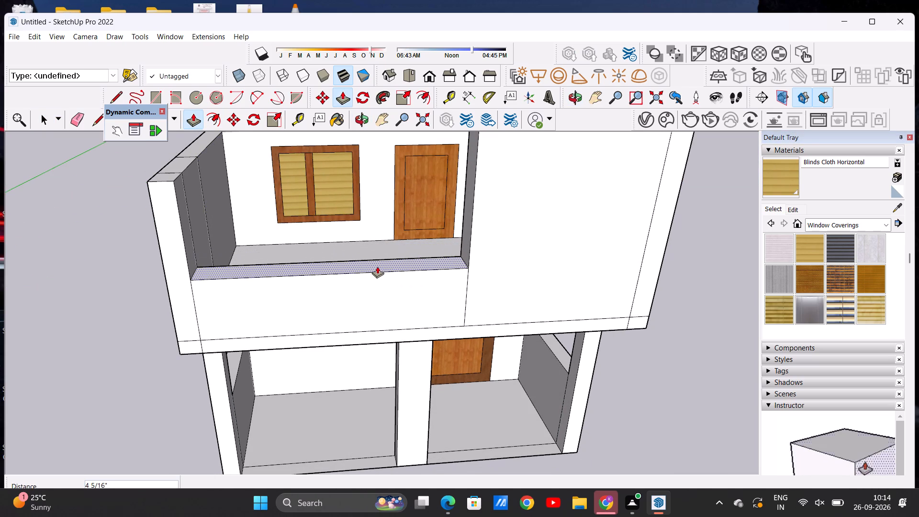
left_click(376, 267)
key("space")
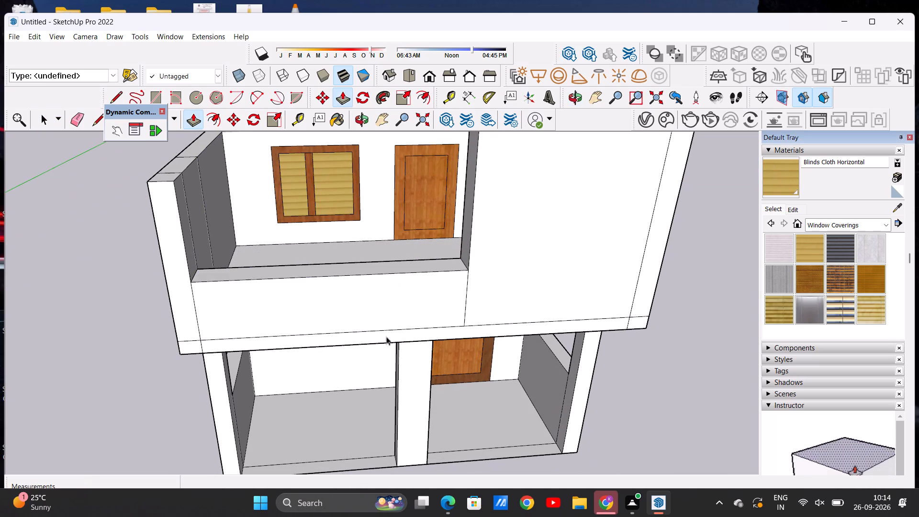
Draw a horizontal line about 6 7/8" long across the corner post's inner face, a little below its top.
middle_click_drag(373, 315, 366, 270)
scroll(365, 274, "up", 1)
scroll(363, 310, "down", 9)
scroll(300, 258, "up", 1)
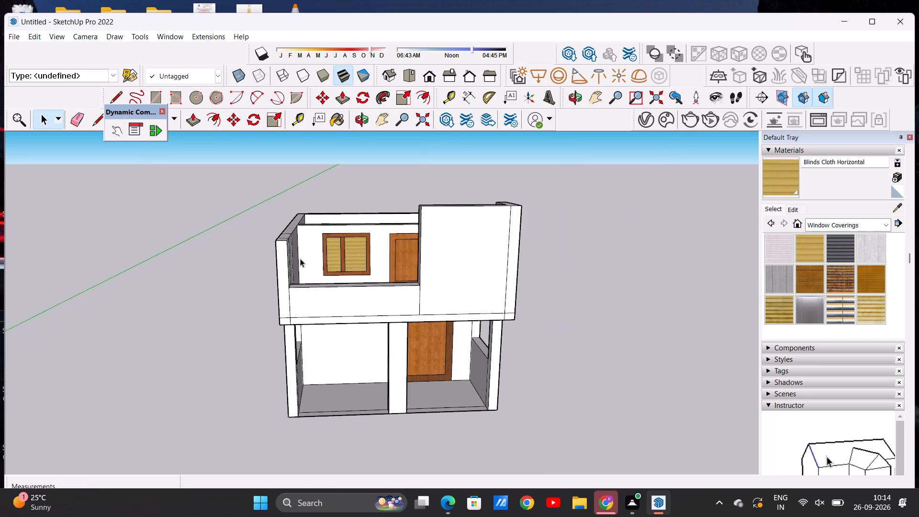
scroll(300, 258, "up", 3)
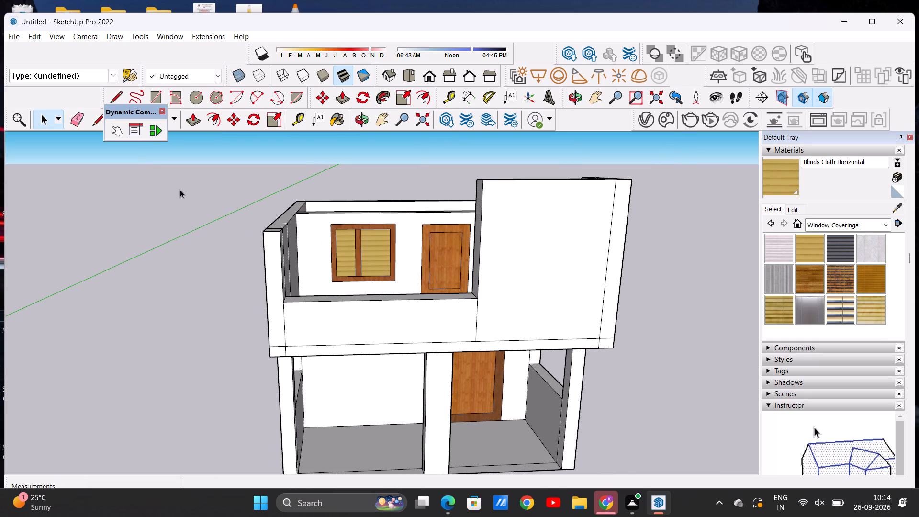
left_click(193, 121)
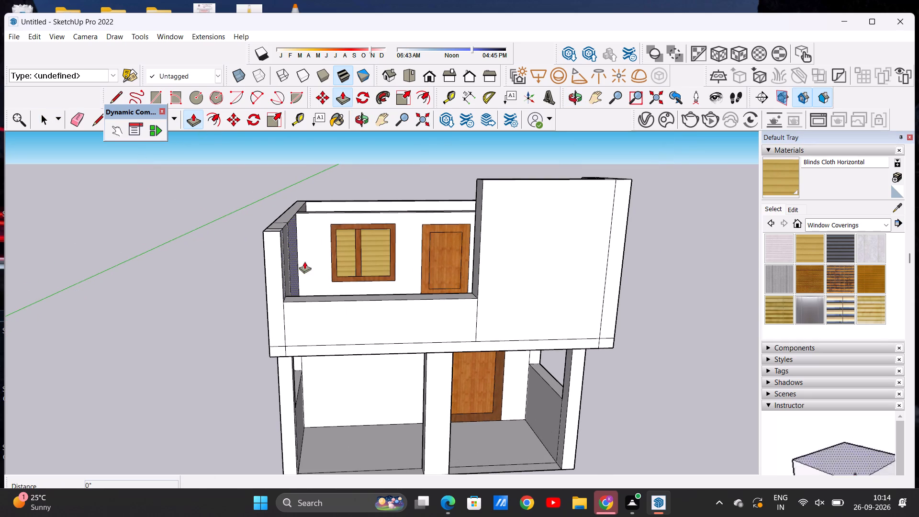
left_click(116, 93)
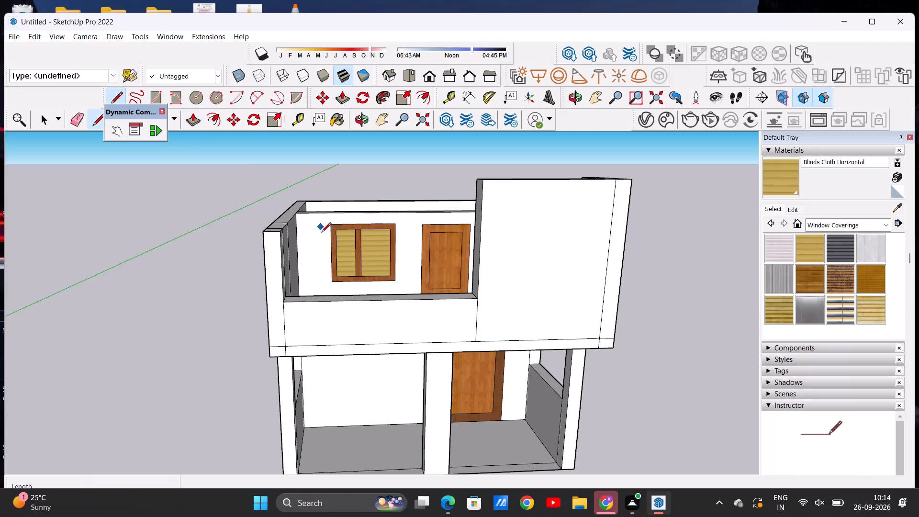
middle_click_drag(328, 272, 245, 289)
scroll(240, 242, "up", 5)
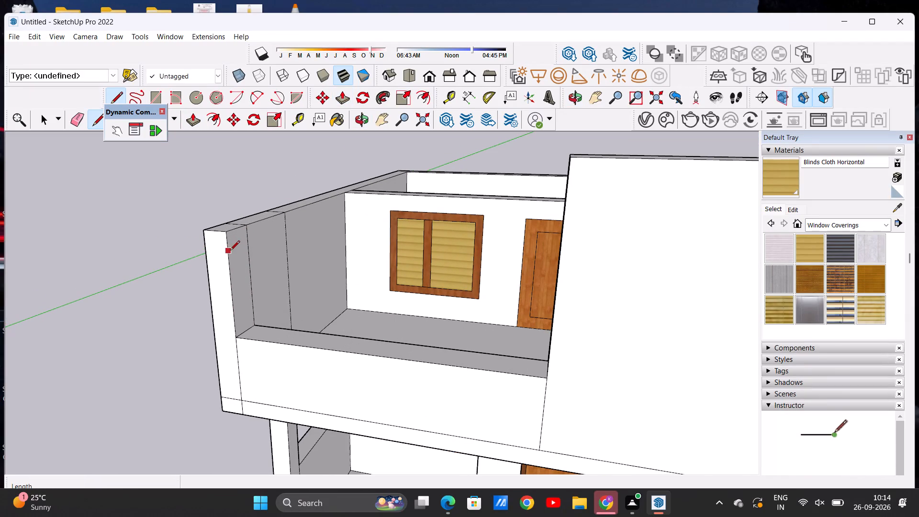
left_click(230, 251)
left_click(249, 240)
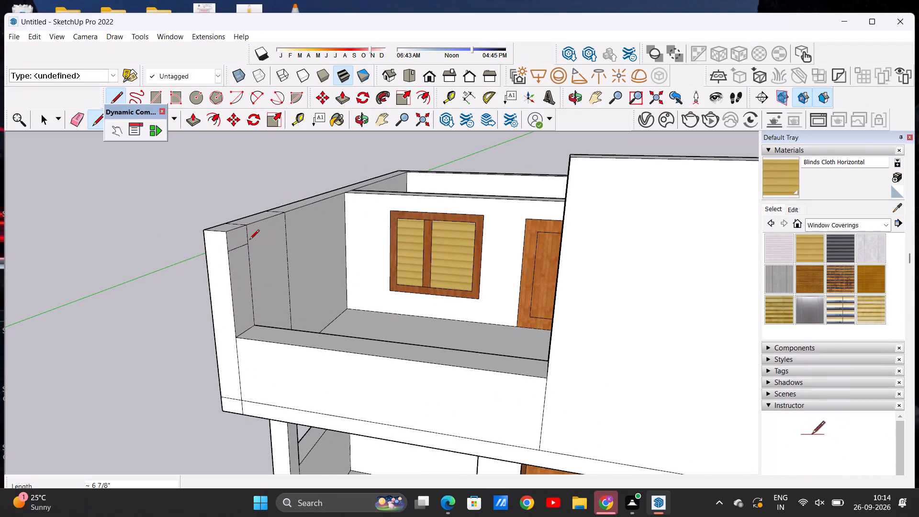
Push/Pull the small face at the top of the corner post about 4' 8 13/16" across to the tall front wall as a beam.
left_click(190, 124)
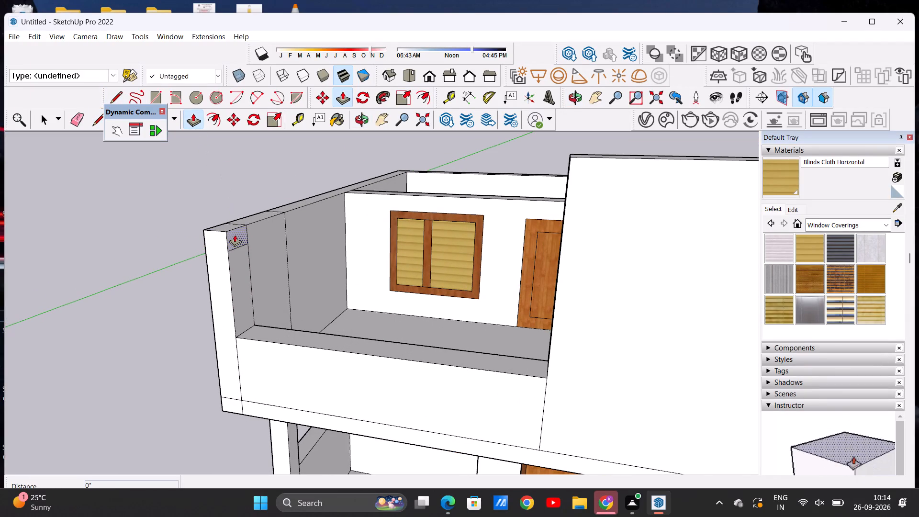
left_click(235, 235)
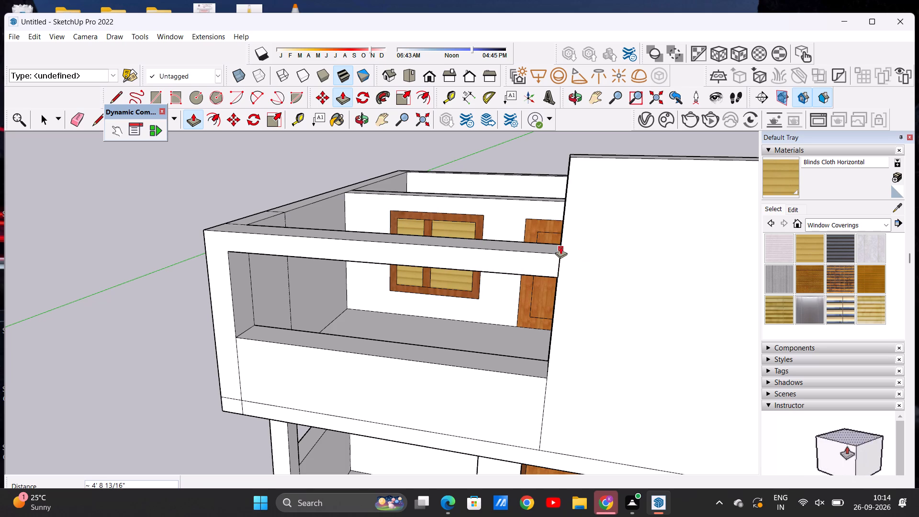
left_click(560, 247)
key("space")
Examine the house's front elevation, including the balcony opening, the beam above it and the tall front wall.
middle_click_drag(504, 374, 547, 338)
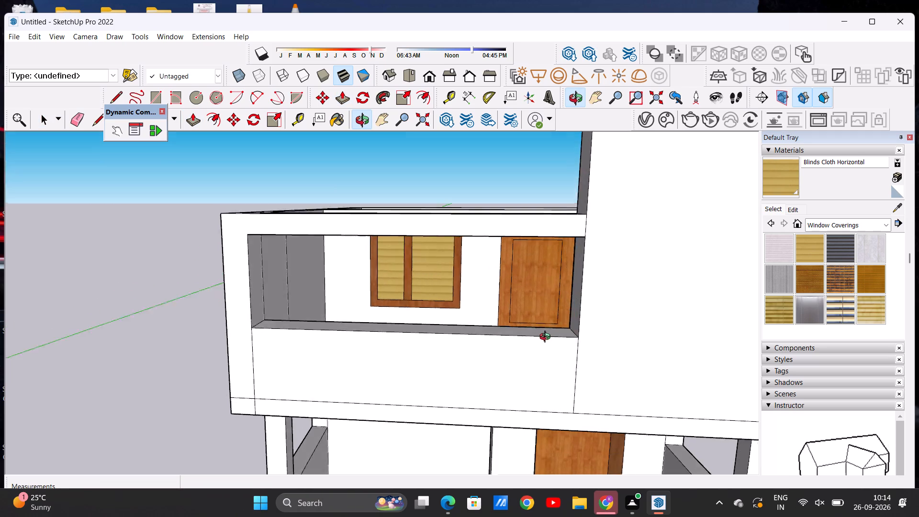
middle_click_drag(547, 338, 556, 326)
scroll(556, 326, "down", 4)
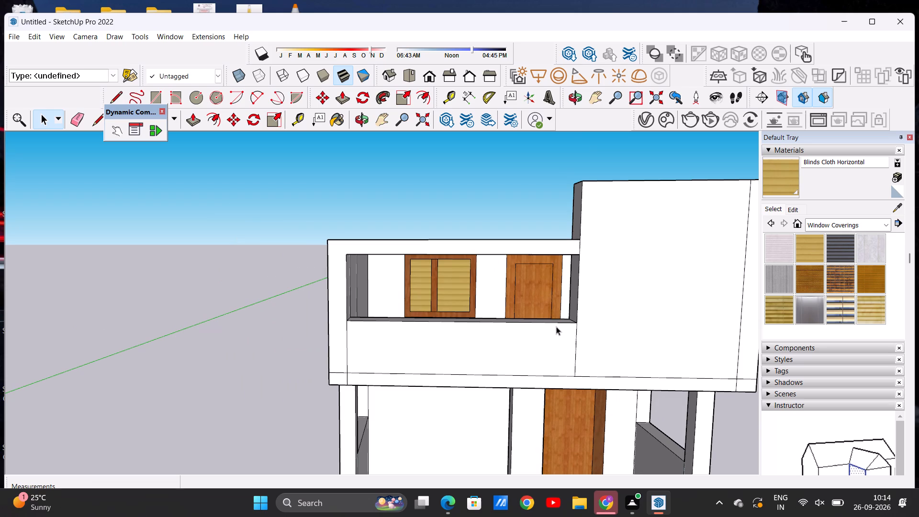
scroll(458, 304, "down", 9)
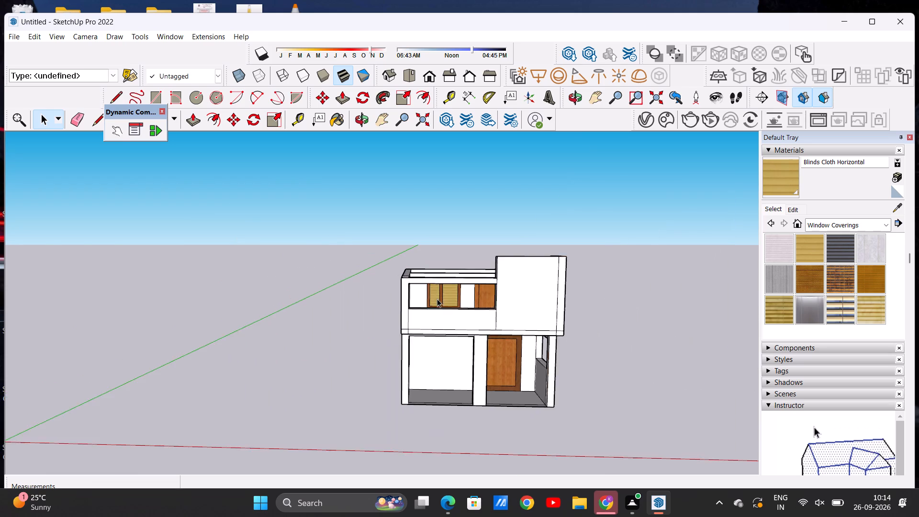
scroll(437, 299, "down", 3)
scroll(512, 304, "up", 7)
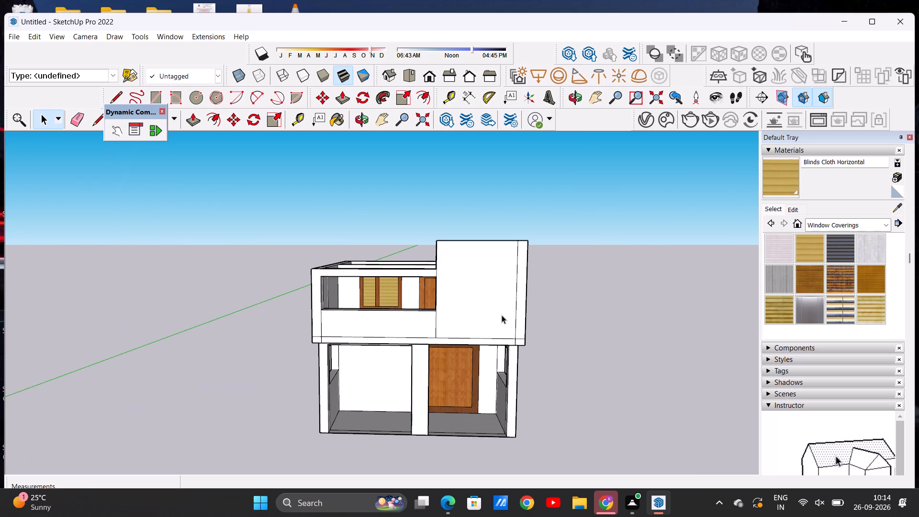
scroll(505, 279, "up", 2)
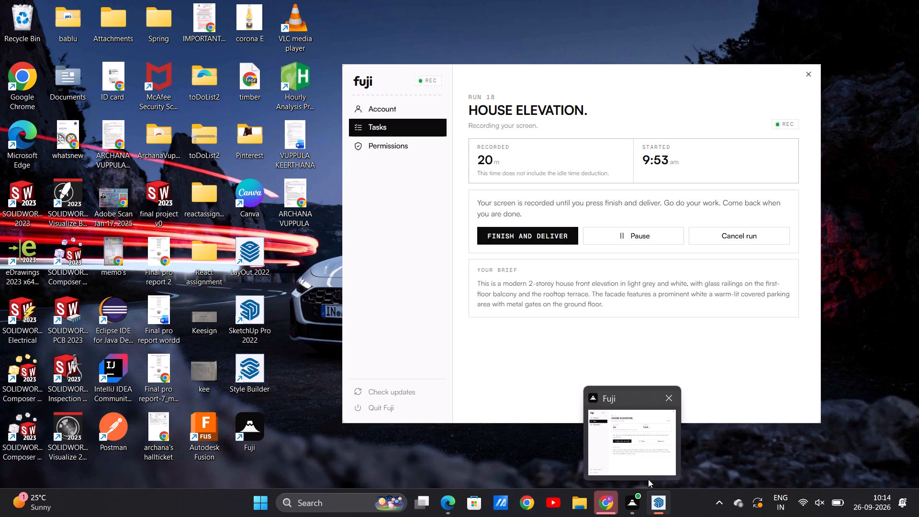
left_click(642, 430)
scroll(456, 354, "up", 3)
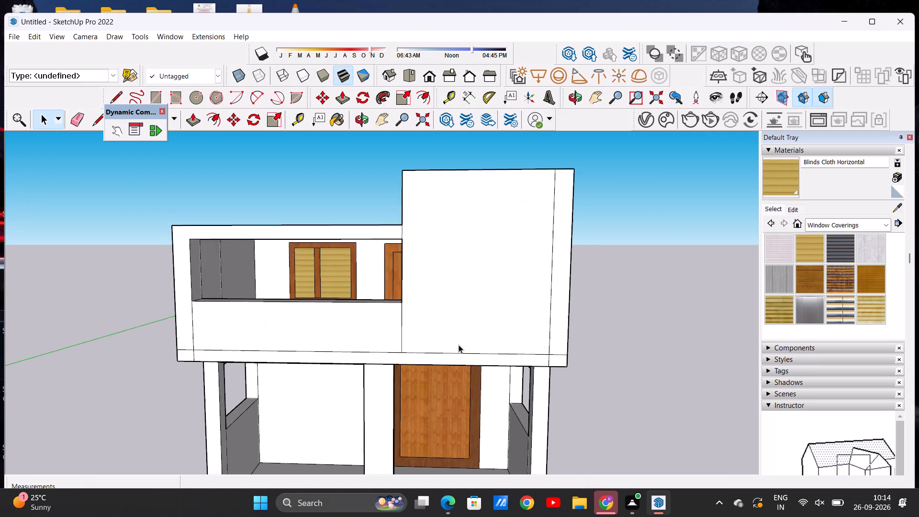
scroll(459, 345, "up", 2)
scroll(464, 340, "down", 8)
scroll(470, 337, "up", 2)
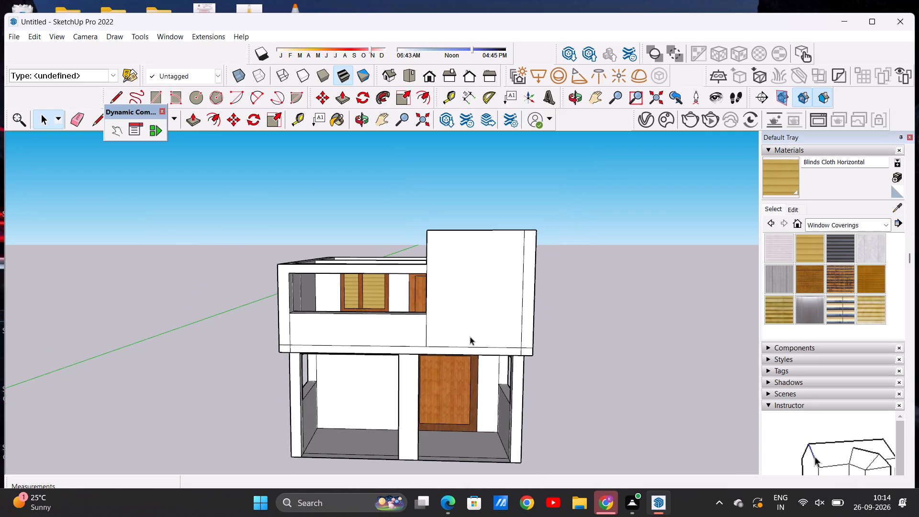
scroll(470, 337, "up", 3)
scroll(470, 337, "down", 3)
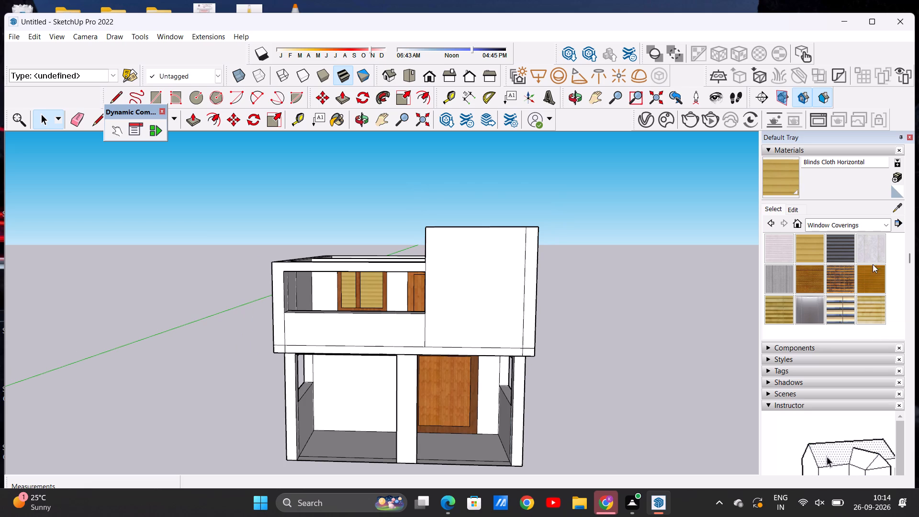
Paint the front, top and inner faces of the balcony's front parapet with Translucent Glass Safety from Glass and Mirrors.
left_click(882, 224)
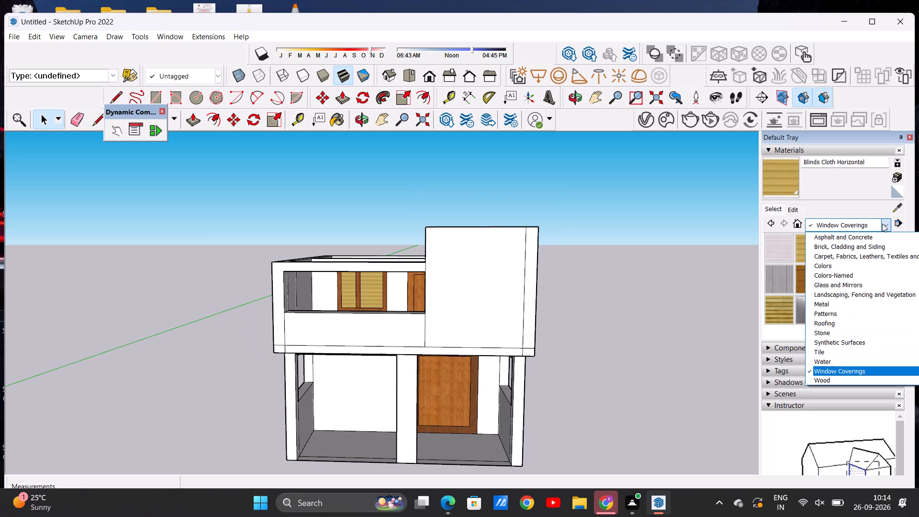
left_click(895, 284)
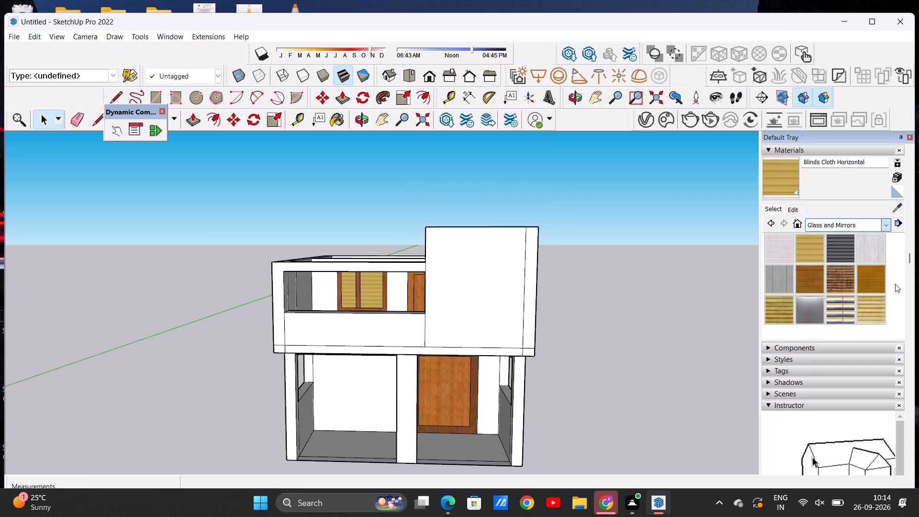
left_click(780, 305)
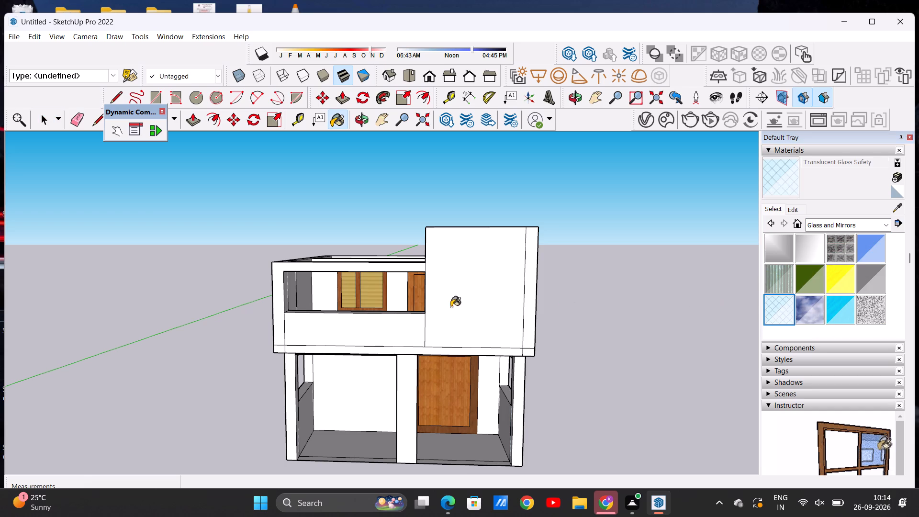
left_click(352, 331)
middle_click_drag(359, 337, 365, 398)
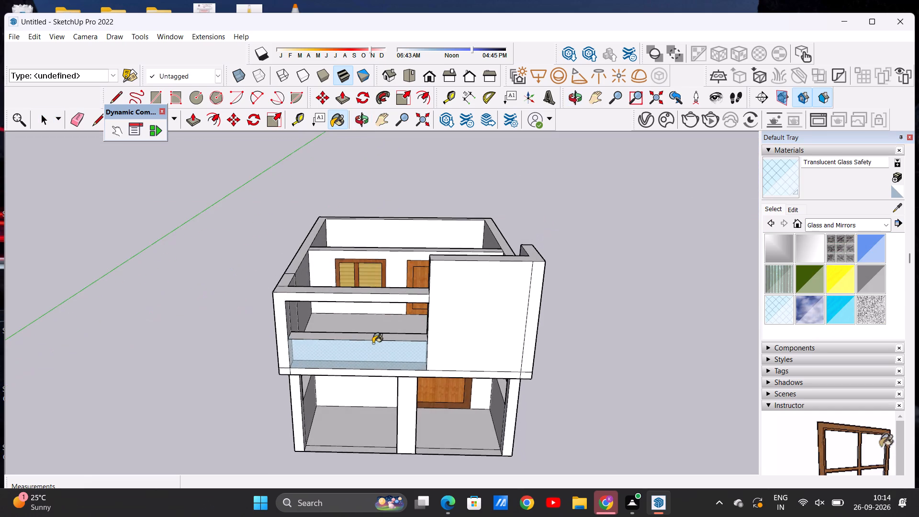
scroll(374, 337, "up", 6)
left_click(371, 339)
middle_click_drag(371, 339, 375, 425)
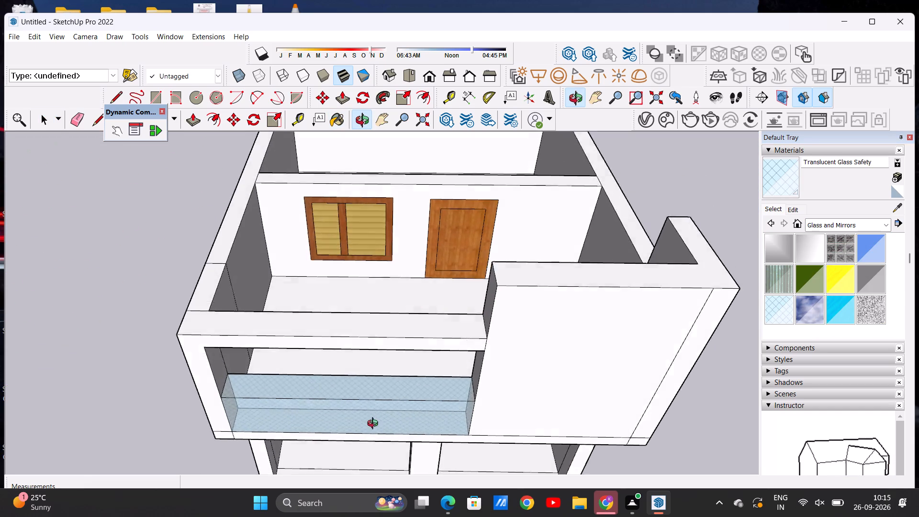
middle_click_drag(375, 425, 374, 428)
middle_click_drag(378, 324, 380, 472)
scroll(376, 423, "up", 10)
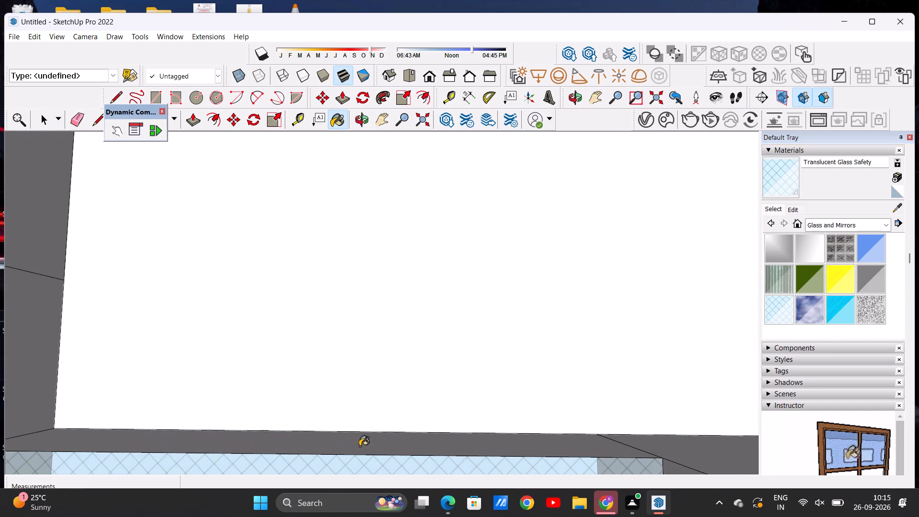
left_click(360, 445)
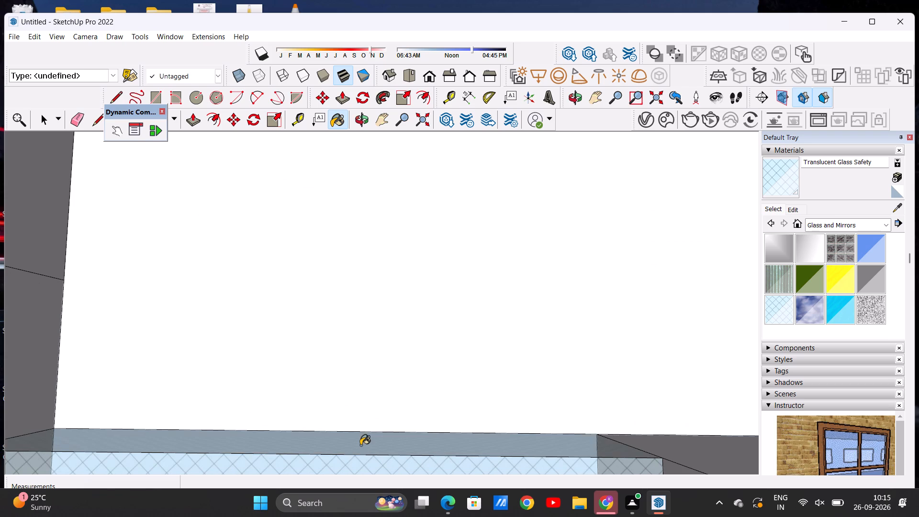
key("space")
Examine the front elevation, including the glass balcony parapet, the tall front wall and the ground-floor porch.
scroll(376, 300, "down", 12)
middle_click_drag(369, 441, 360, 358)
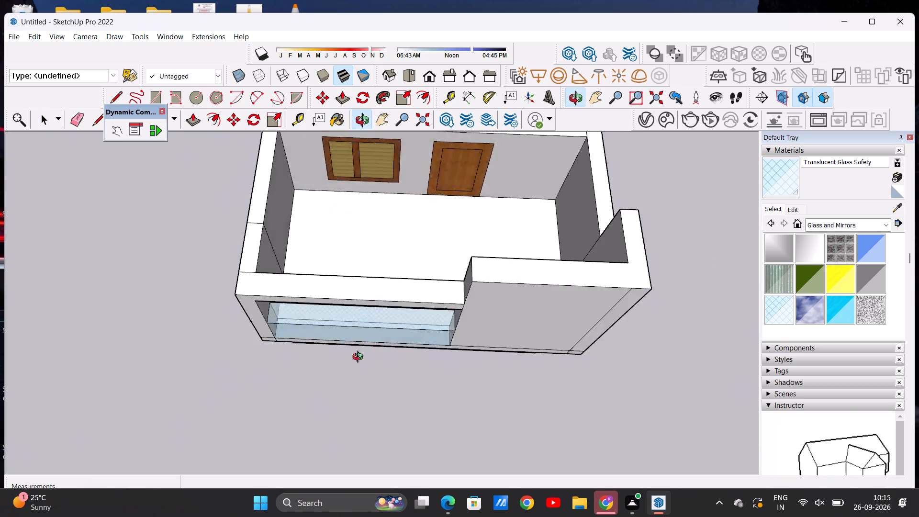
middle_click_drag(360, 358, 377, 221)
middle_click_drag(365, 412, 369, 335)
scroll(424, 295, "down", 4)
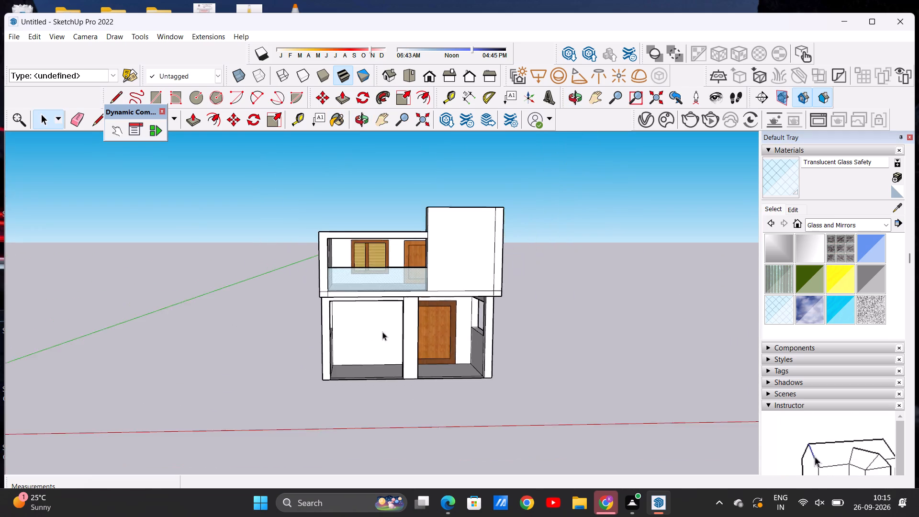
scroll(382, 332, "down", 2)
scroll(409, 303, "up", 10)
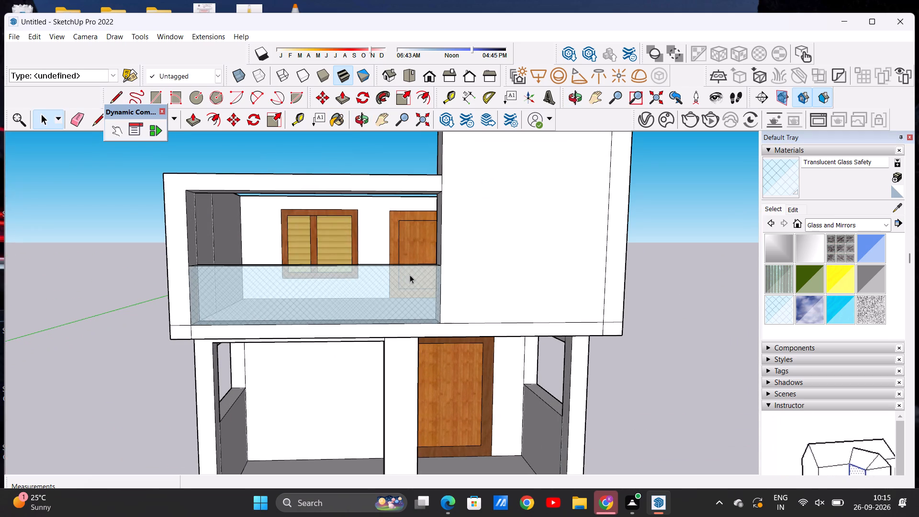
scroll(376, 288, "down", 8)
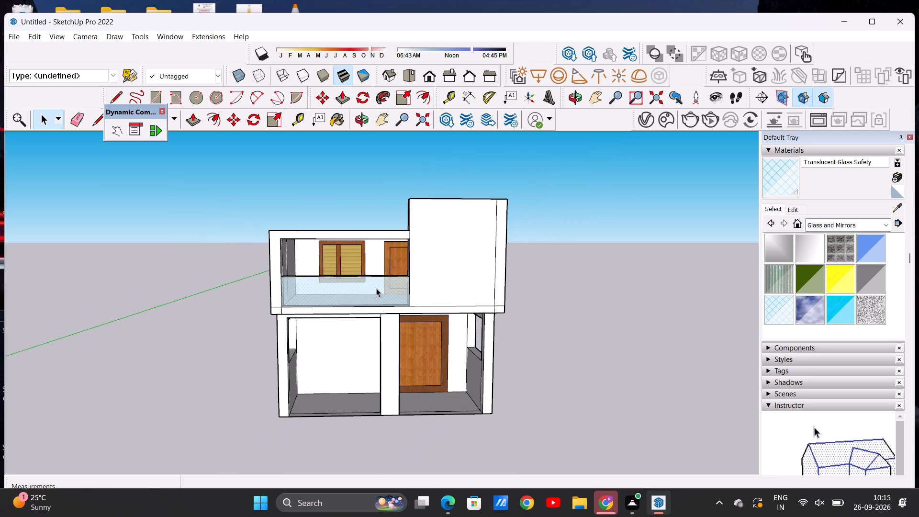
middle_click_drag(445, 279, 442, 252)
scroll(459, 237, "up", 1)
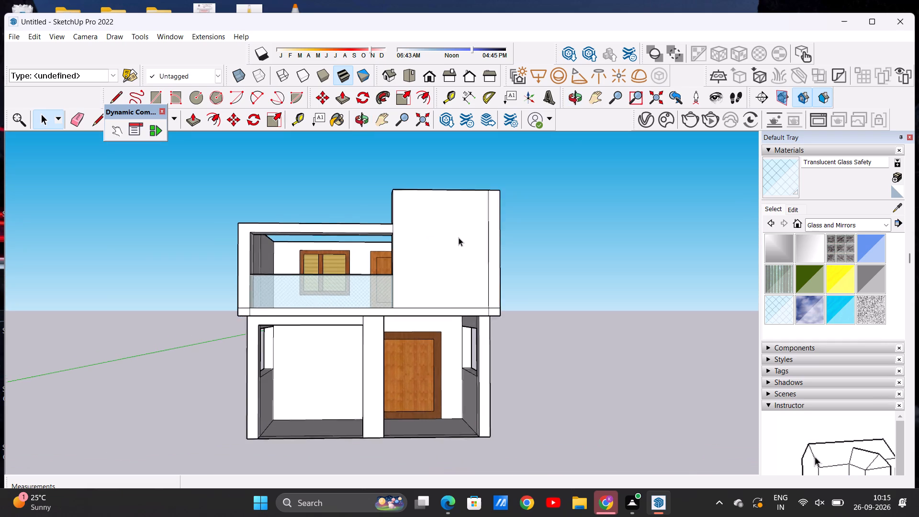
scroll(459, 237, "up", 2)
scroll(452, 255, "down", 4)
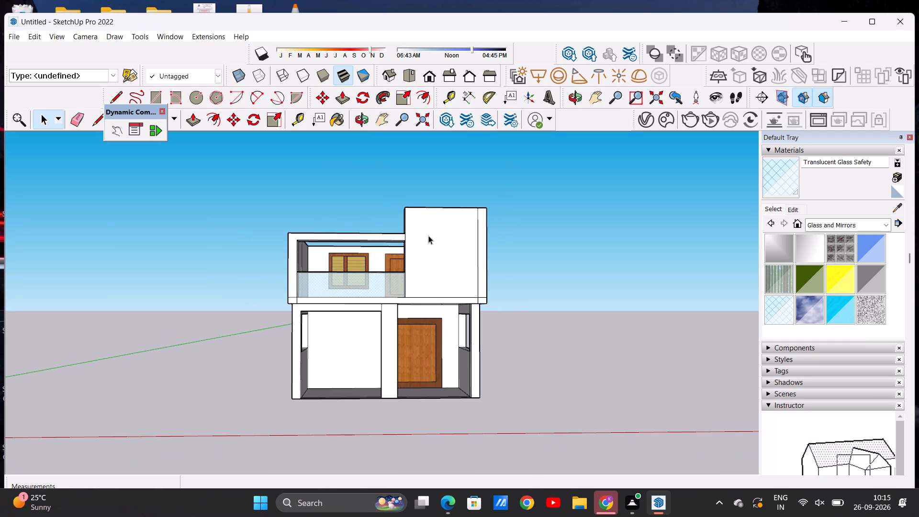
Copy the balcony floor face straight up about 2' 9 11/16" to the top of the walls as a roof.
middle_click_drag(395, 234, 230, 423)
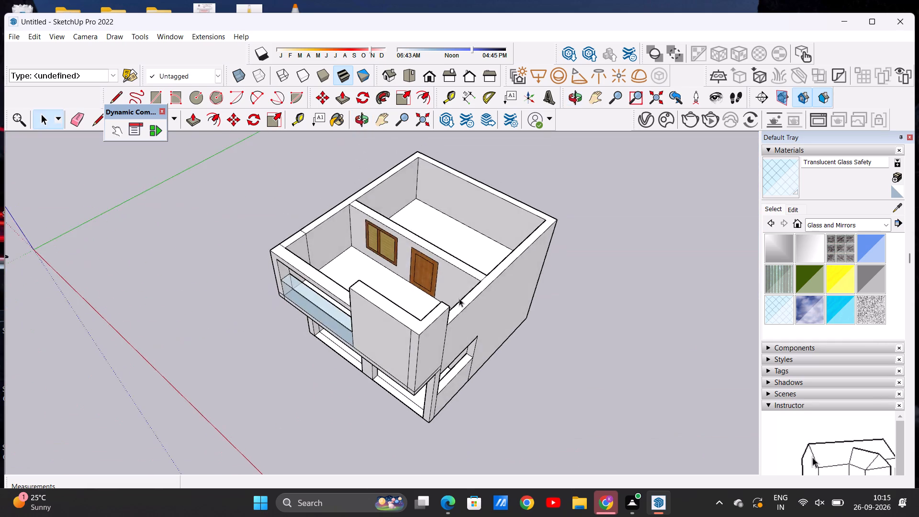
middle_click_drag(437, 312, 283, 364)
double_click(386, 319)
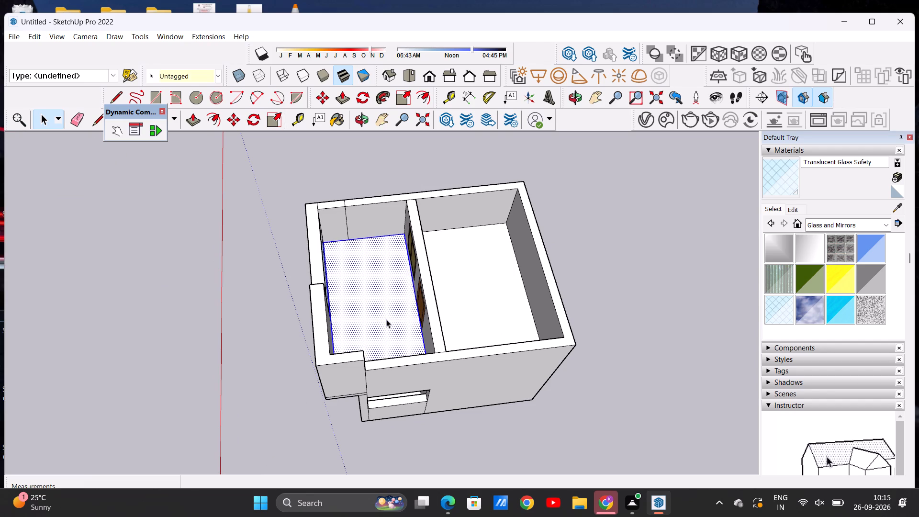
left_click(234, 122)
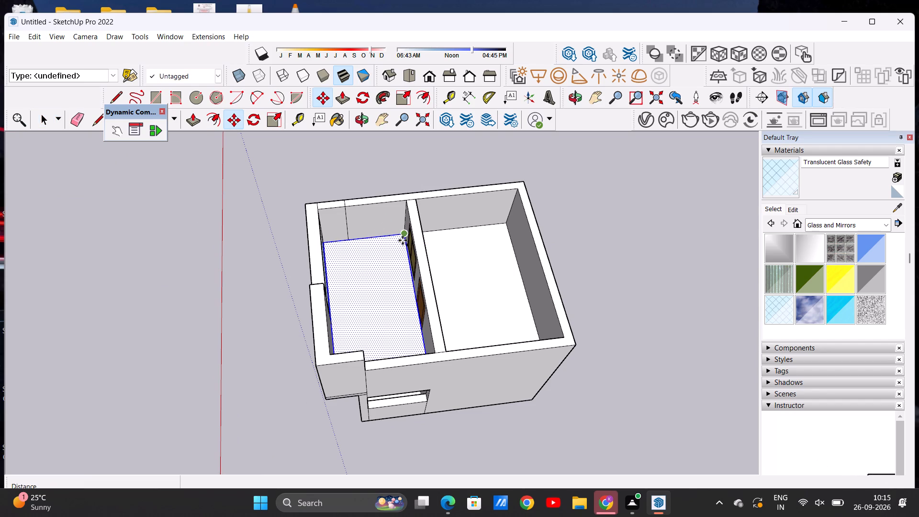
left_click(404, 235)
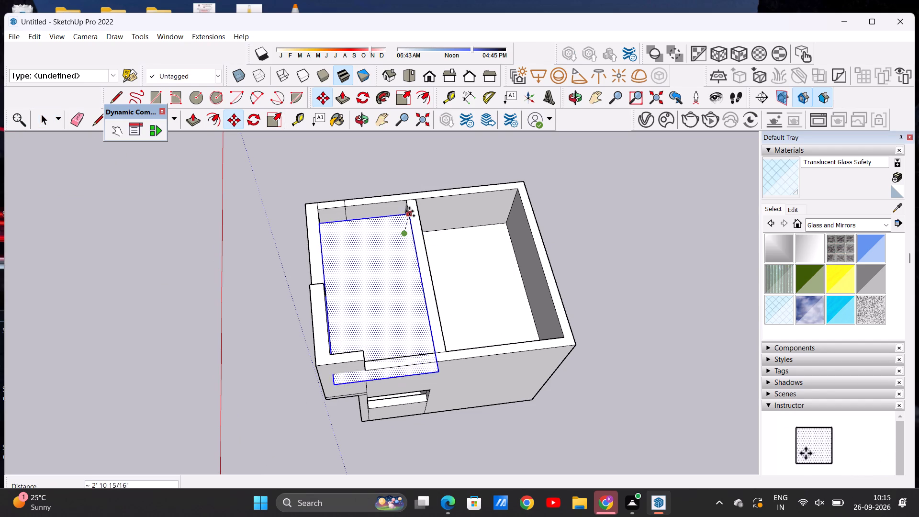
left_click(407, 202)
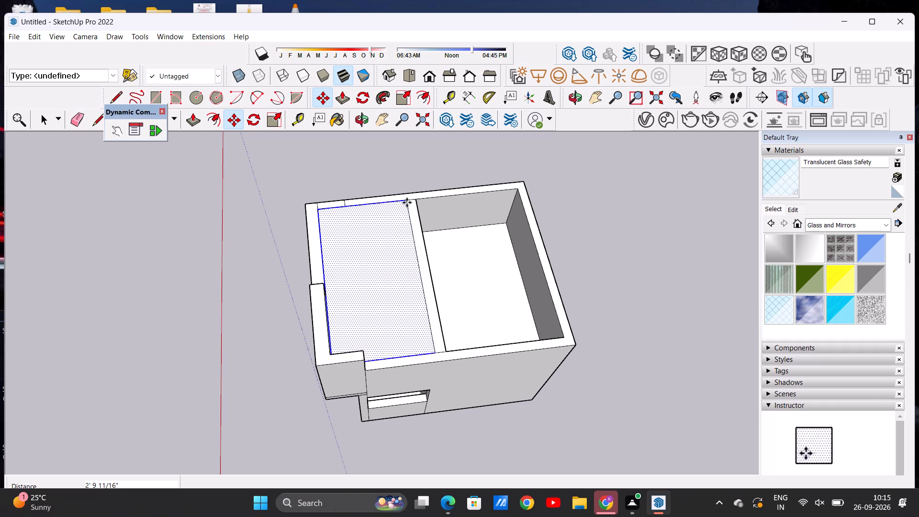
key("space")
Copy the rear room's floor face straight up about 2' 9 11/16" to the top of the walls as a roof.
double_click(488, 280)
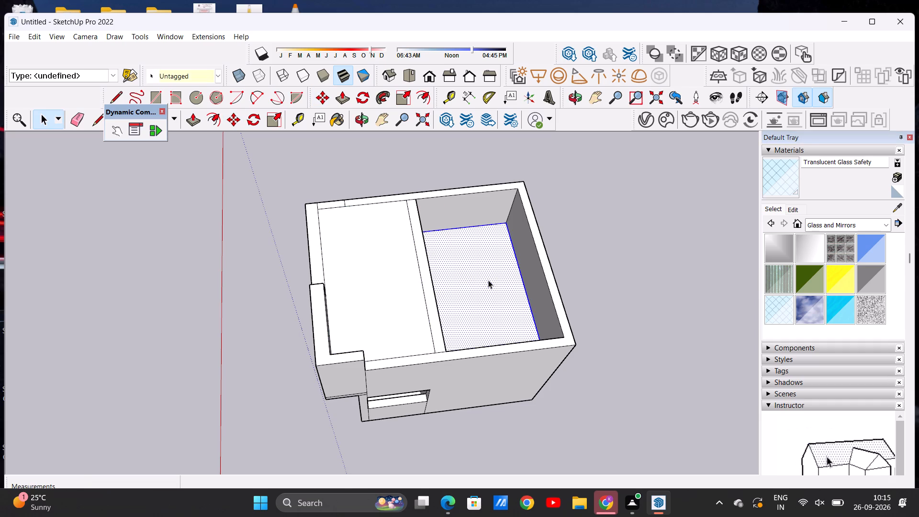
left_click(224, 115)
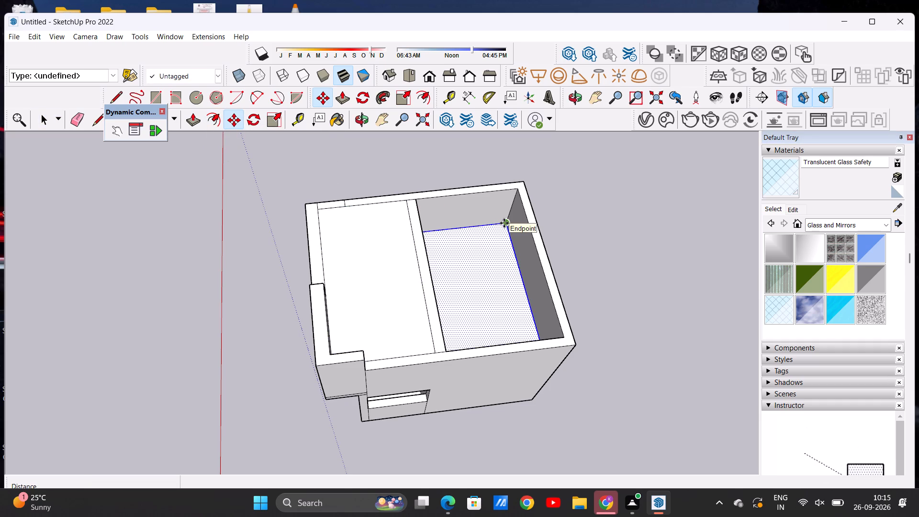
left_click(504, 223)
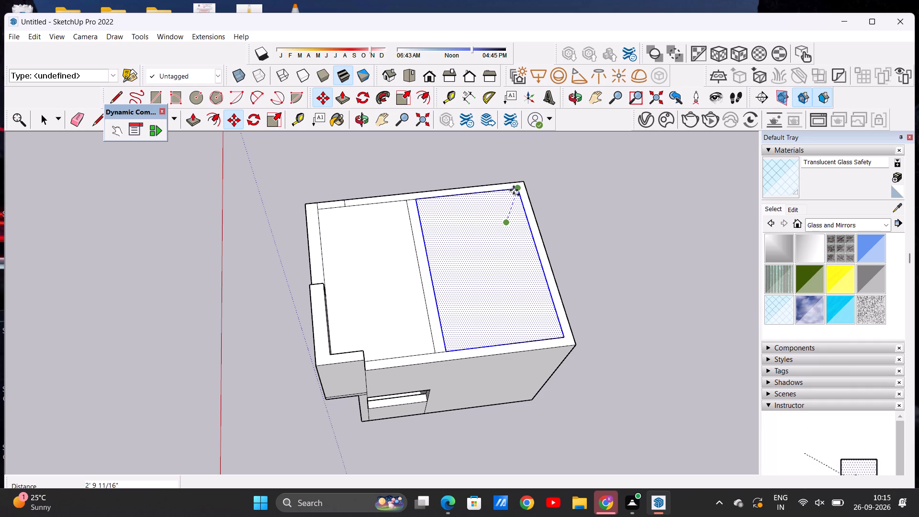
left_click(514, 190)
key("space")
left_click(597, 231)
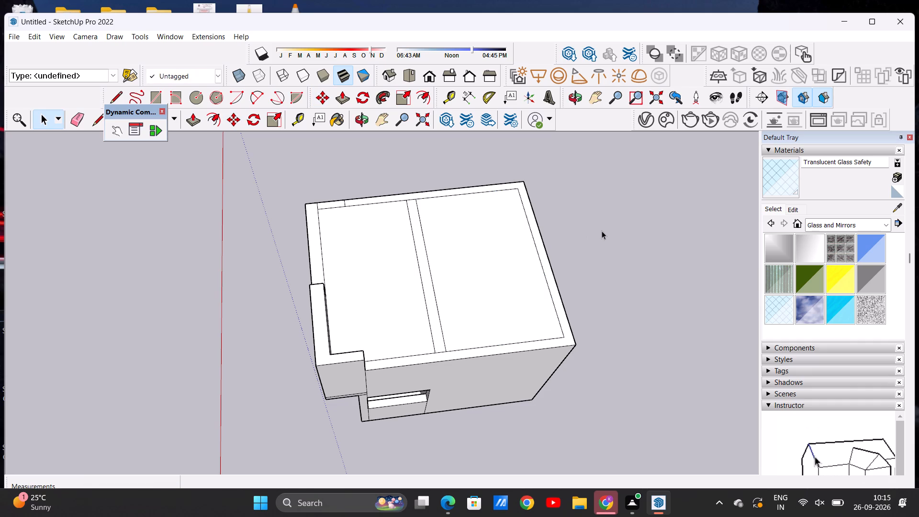
Examine the roofed house from above and from the front.
scroll(601, 215, "down", 5)
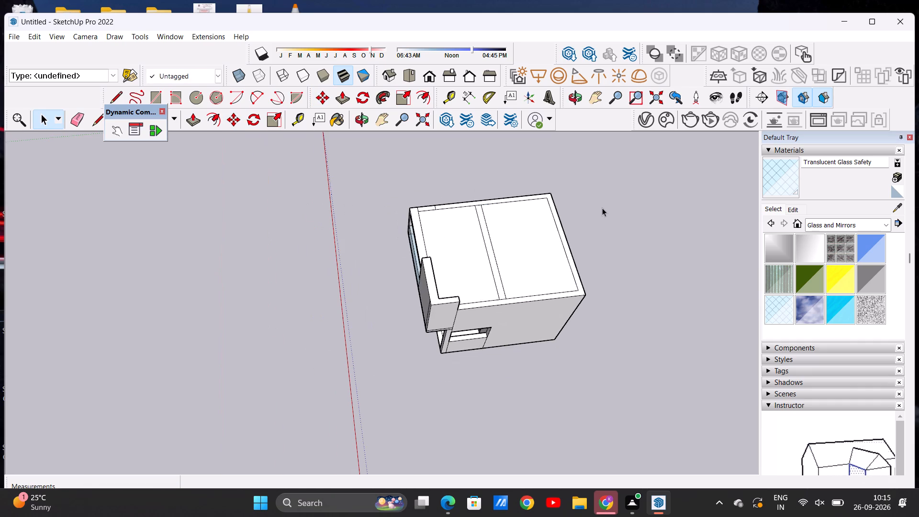
scroll(604, 194, "down", 4)
middle_click_drag(496, 317, 681, 266)
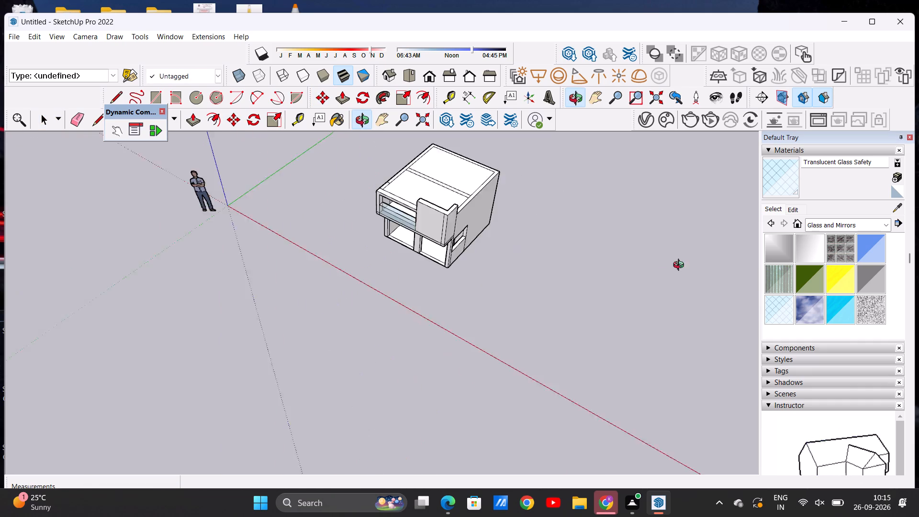
middle_click_drag(681, 266, 696, 245)
middle_click_drag(493, 289, 606, 197)
scroll(393, 232, "up", 7)
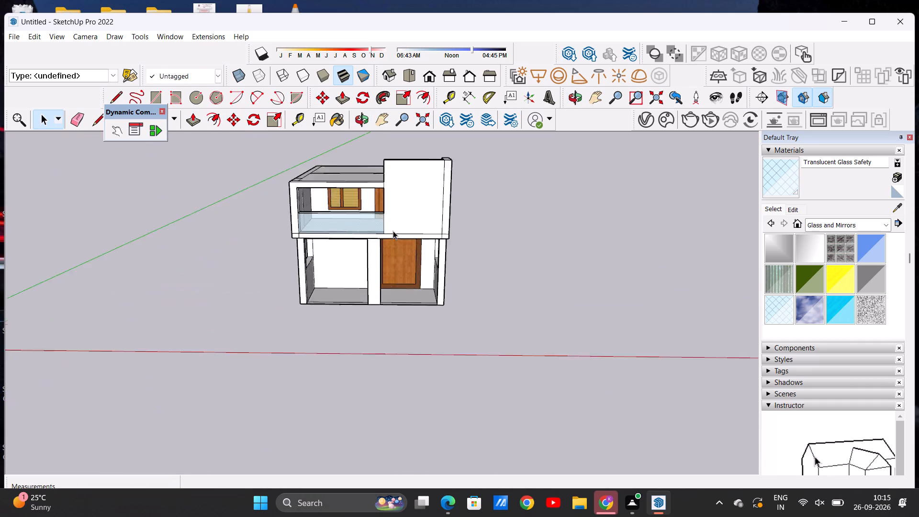
middle_click_drag(394, 311, 401, 274)
scroll(405, 216, "up", 6)
scroll(380, 249, "down", 6)
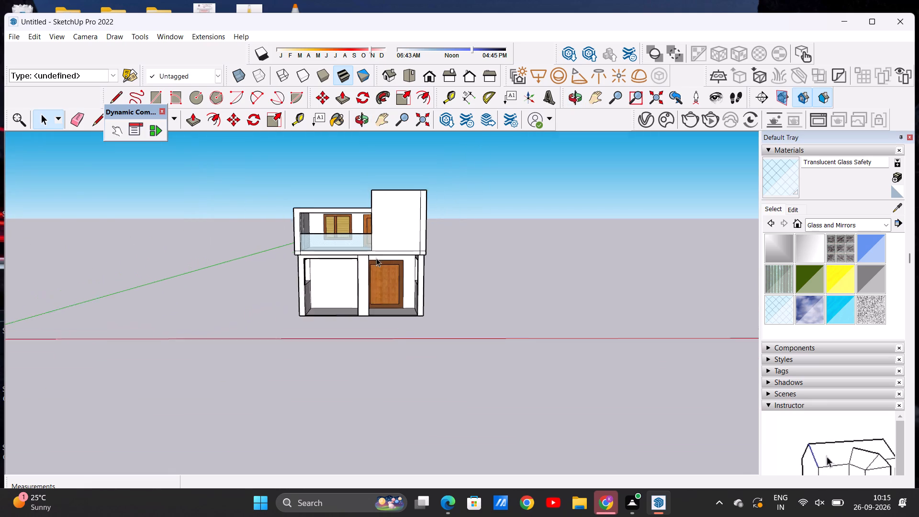
scroll(376, 258, "down", 2)
scroll(396, 226, "up", 6)
Erase the vertical line near the tall front wall's outer edge and its short remainder on the band below.
left_click(81, 117)
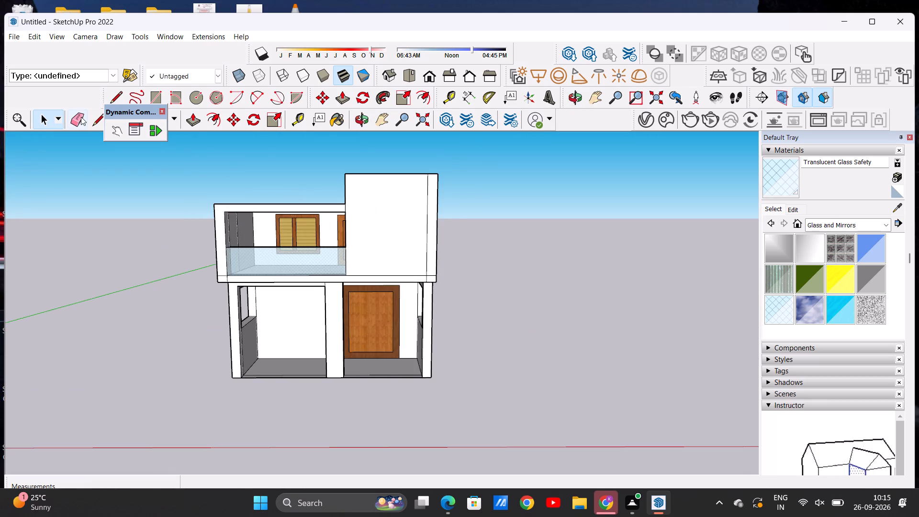
scroll(428, 232, "up", 5)
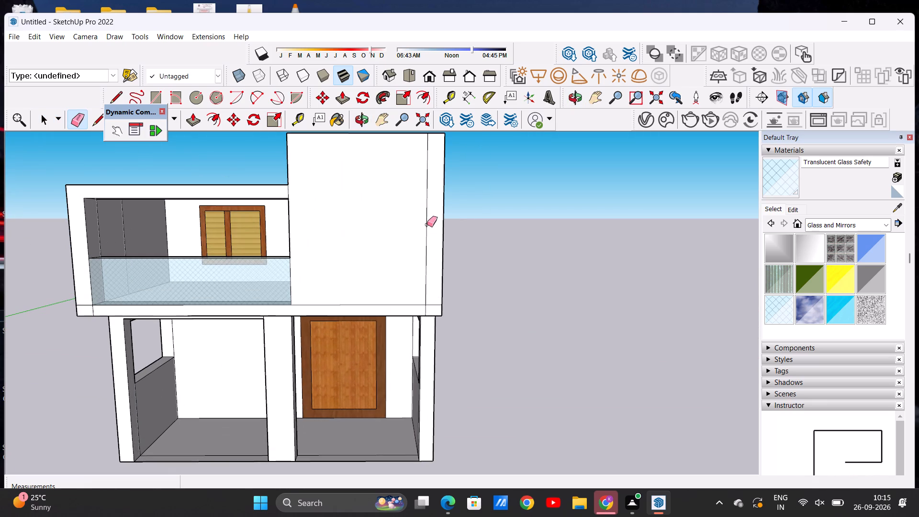
left_click(427, 225)
scroll(420, 246, "down", 7)
scroll(424, 292, "up", 11)
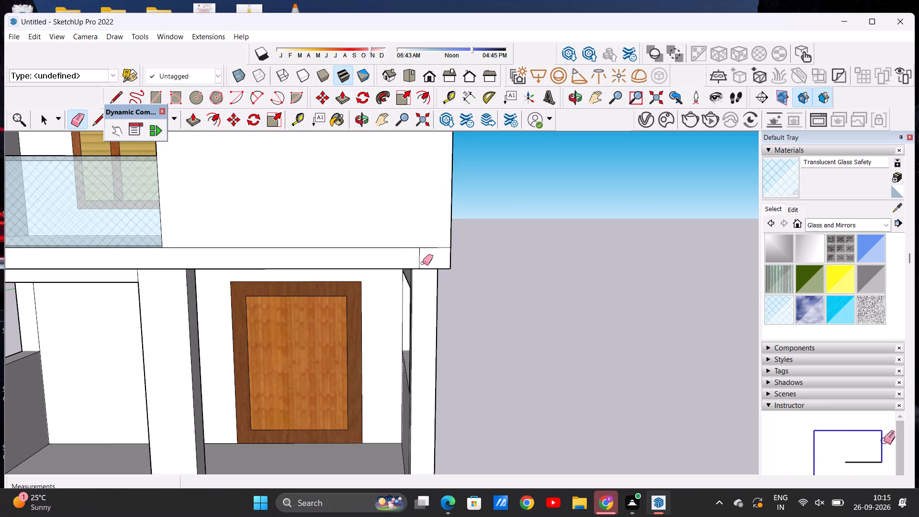
left_click(420, 259)
key("space")
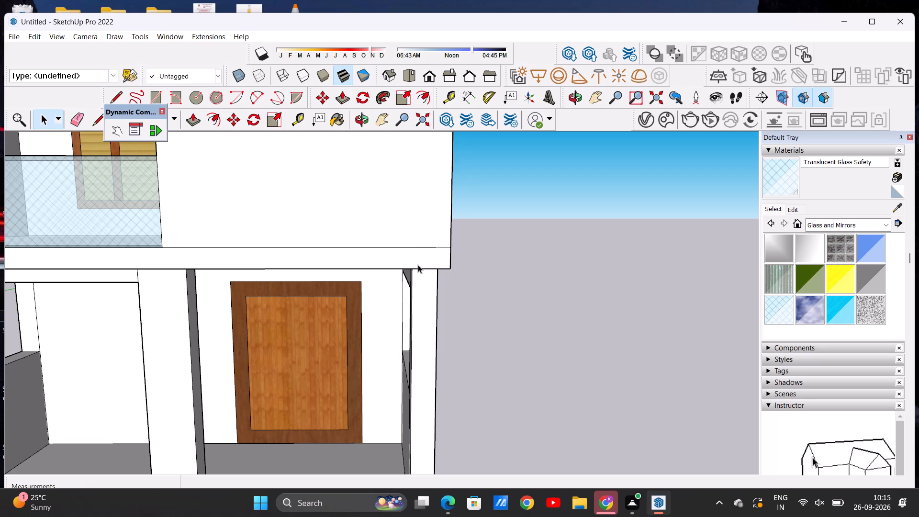
Examine the front elevation with the plain tall front wall, and the roof from above.
scroll(418, 265, "down", 13)
middle_click(410, 261)
scroll(405, 274, "down", 6)
scroll(399, 225, "up", 2)
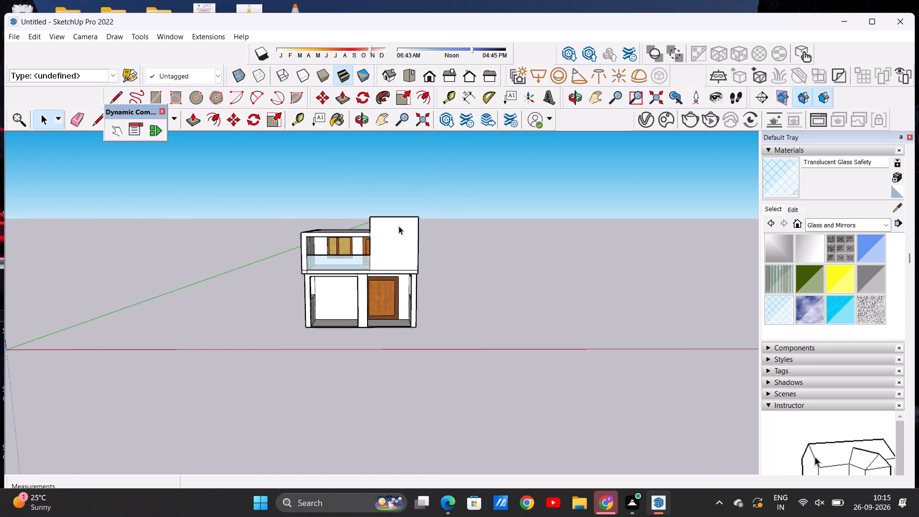
scroll(399, 226, "up", 5)
middle_click_drag(399, 269, 398, 257)
scroll(393, 249, "up", 1)
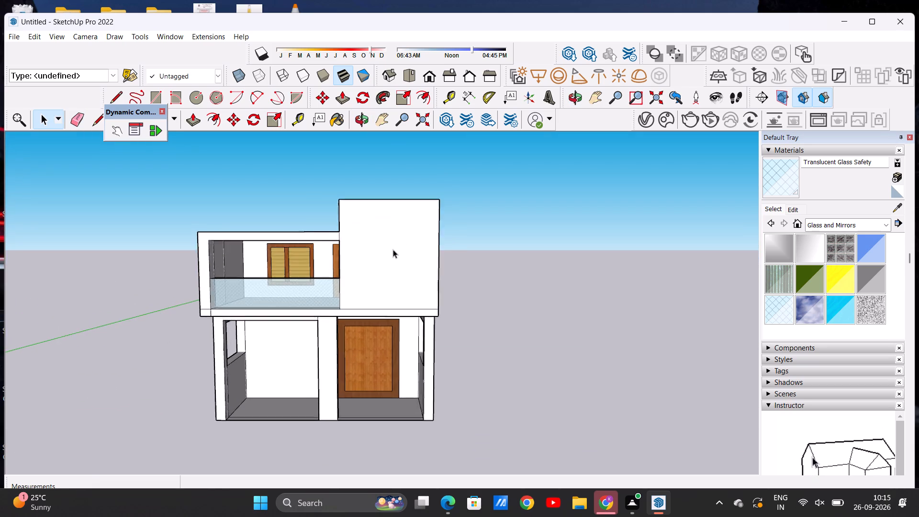
scroll(393, 249, "up", 3)
scroll(393, 260, "down", 3)
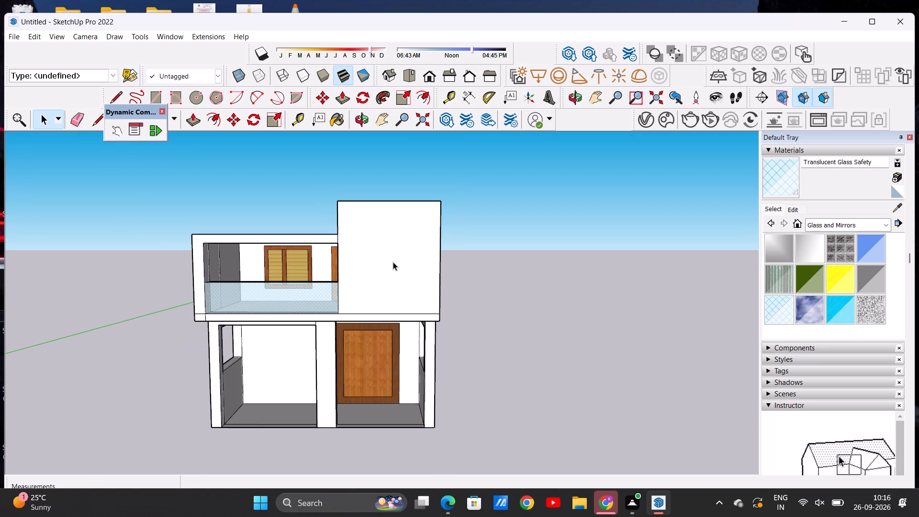
middle_click_drag(312, 256, 325, 362)
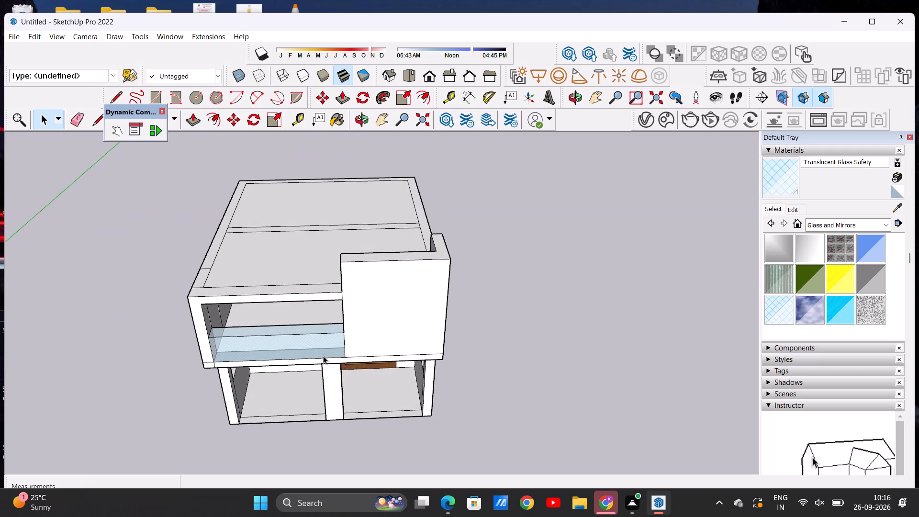
middle_click_drag(312, 324, 304, 383)
scroll(242, 314, "up", 2)
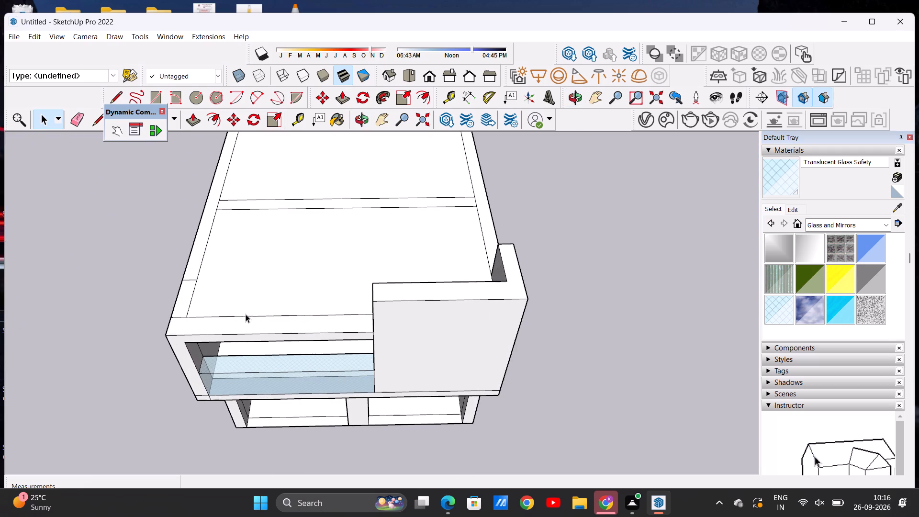
Erase the short line crossing the top of the side wall near the balcony end of the roof.
scroll(246, 314, "up", 1)
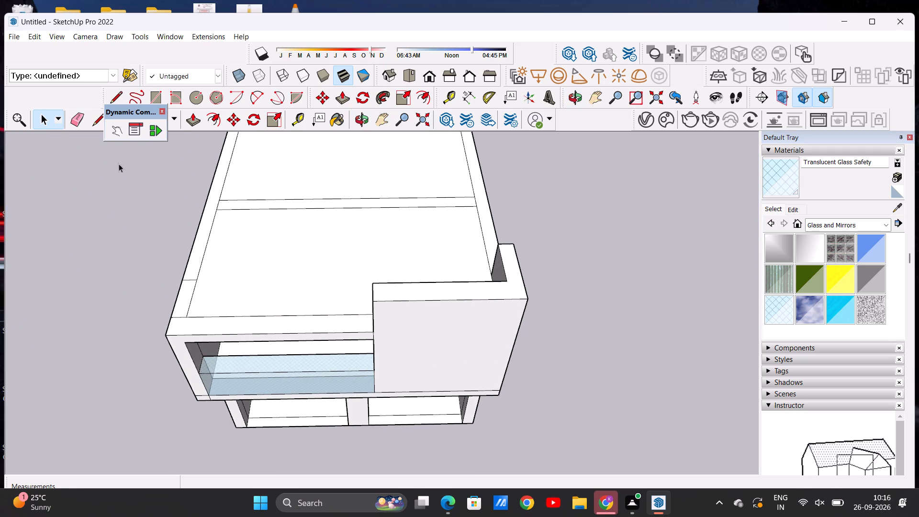
left_click(190, 112)
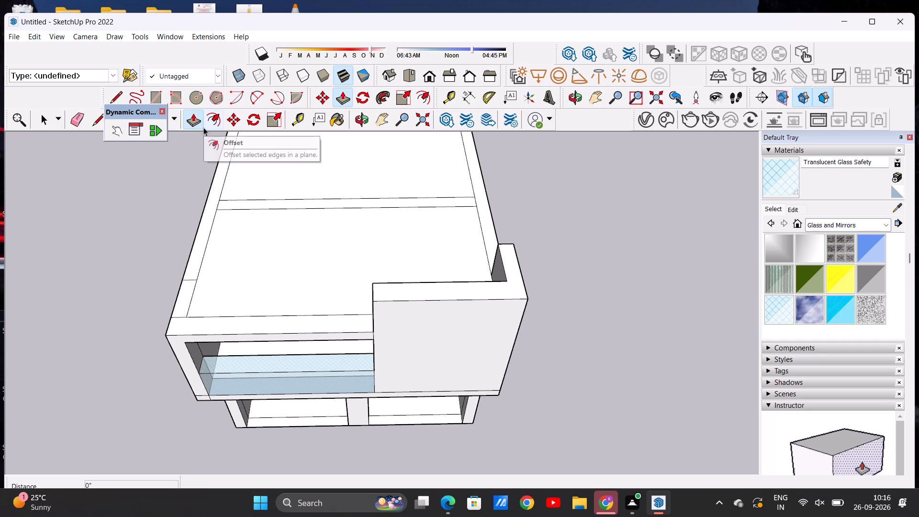
key("space")
left_click(81, 116)
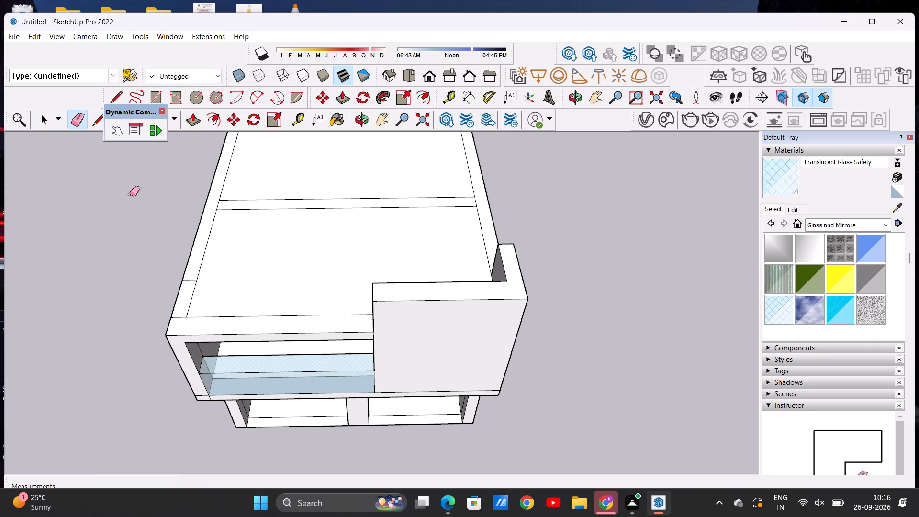
scroll(202, 291, "up", 3)
left_click_drag(183, 272, 176, 287)
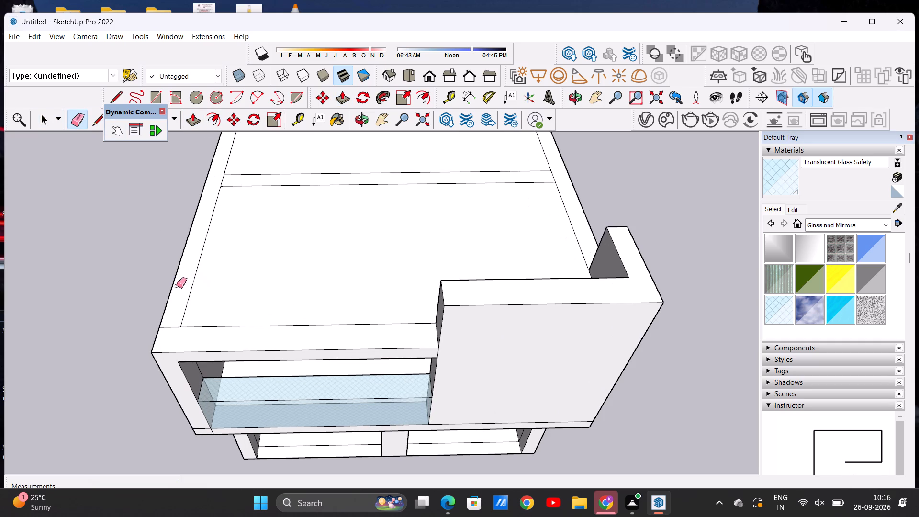
scroll(194, 276, "down", 6)
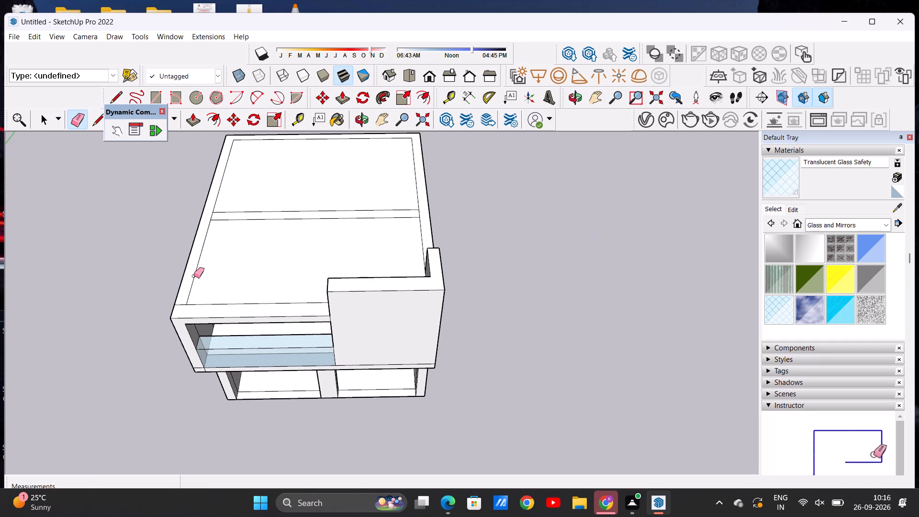
key("space")
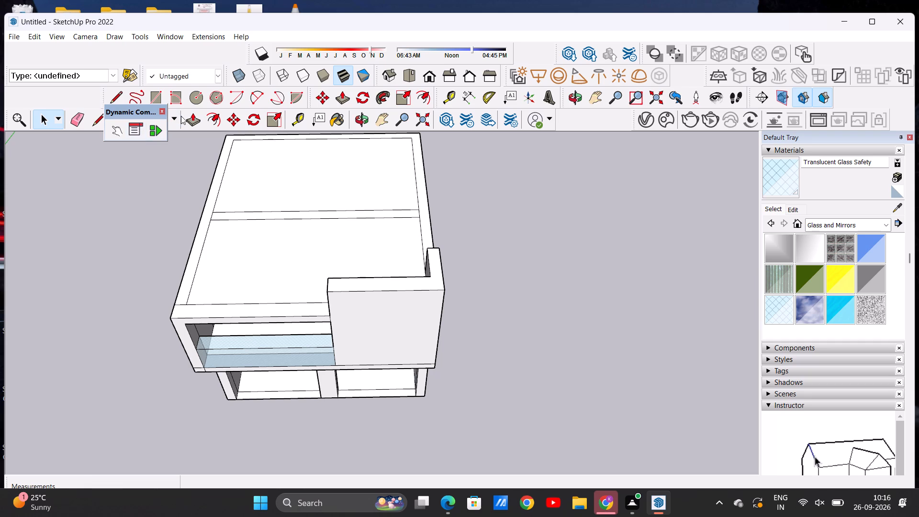
Push/Pull the top of the front beam above the balcony up about 11 1/4" to form a roof parapet.
left_click(193, 119)
scroll(311, 312, "up", 5)
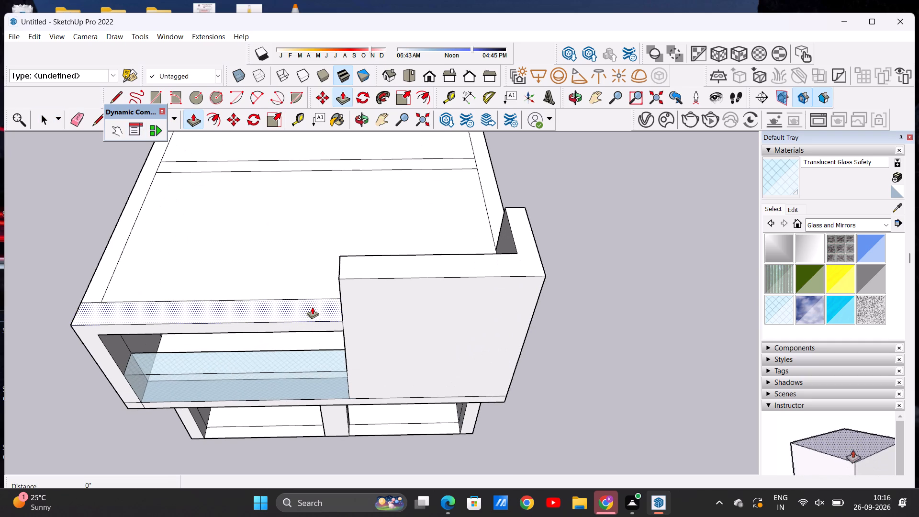
left_click(313, 306)
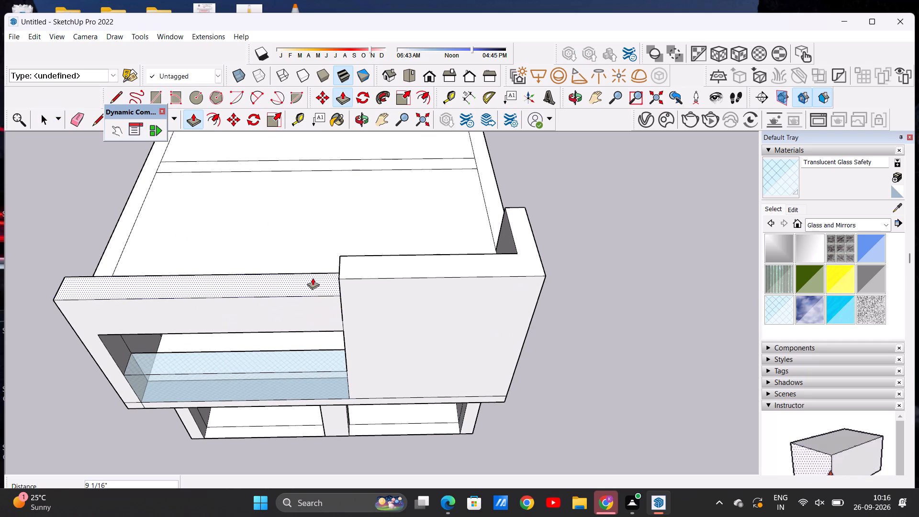
middle_click_drag(313, 277, 361, 217)
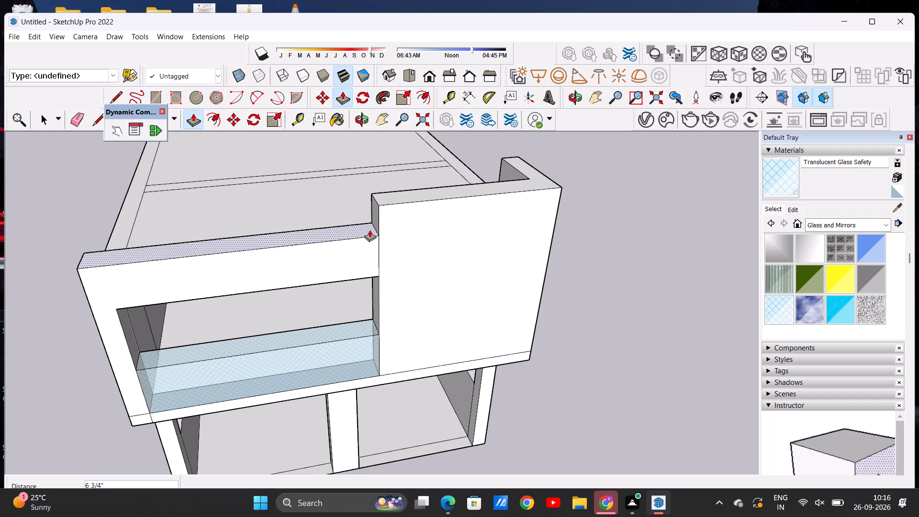
middle_click_drag(370, 240, 350, 171)
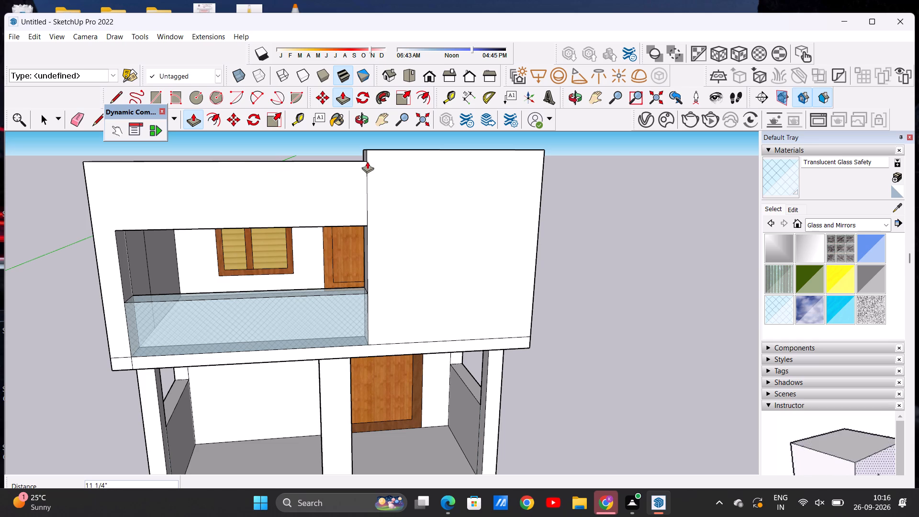
left_click(367, 161)
Push/Pull the L-shaped top of the tall front wall up about 7 1/8".
scroll(392, 208, "down", 7)
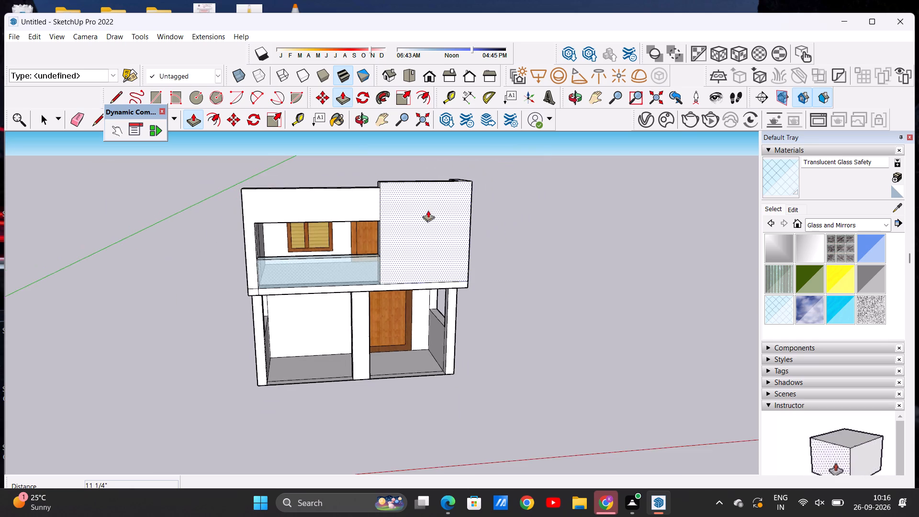
middle_click_drag(417, 243, 218, 327)
scroll(401, 196, "up", 5)
left_click(374, 278)
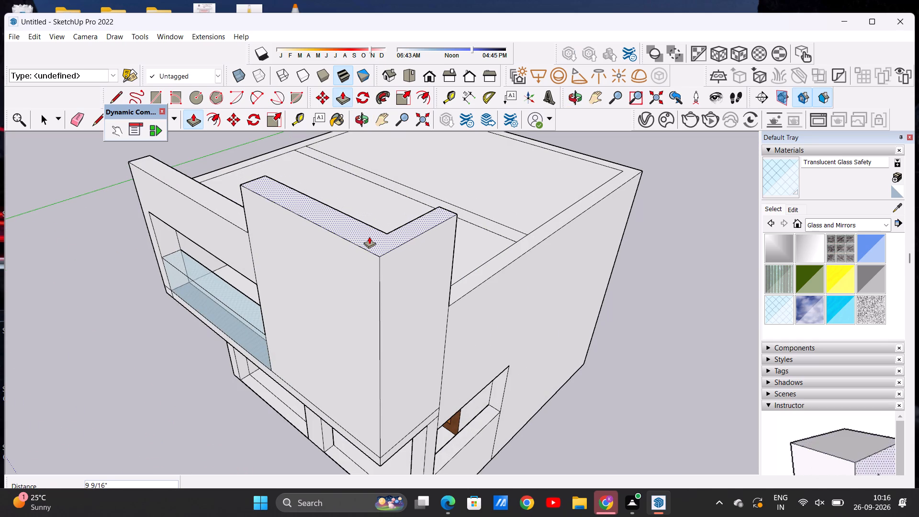
left_click(372, 247)
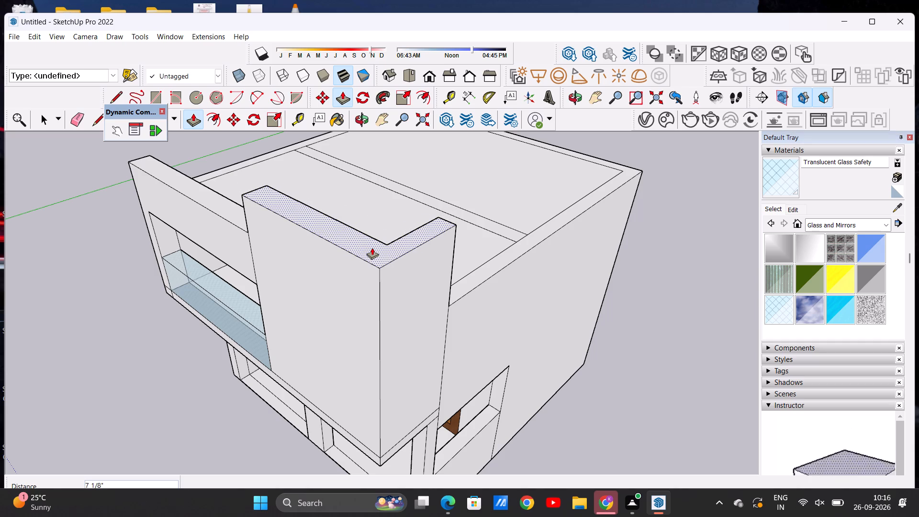
key("space")
Outline a panel on the parapet's front face with a vertical line near its outer end and a horizontal line about 4' 8" to the tall wall.
middle_click_drag(285, 371, 396, 301)
scroll(396, 301, "down", 11)
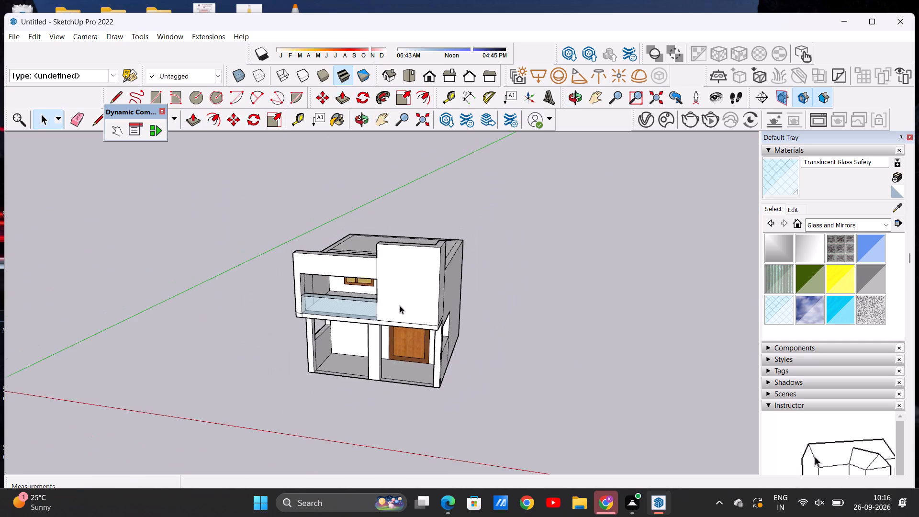
middle_click_drag(362, 315, 413, 270)
scroll(362, 254, "up", 5)
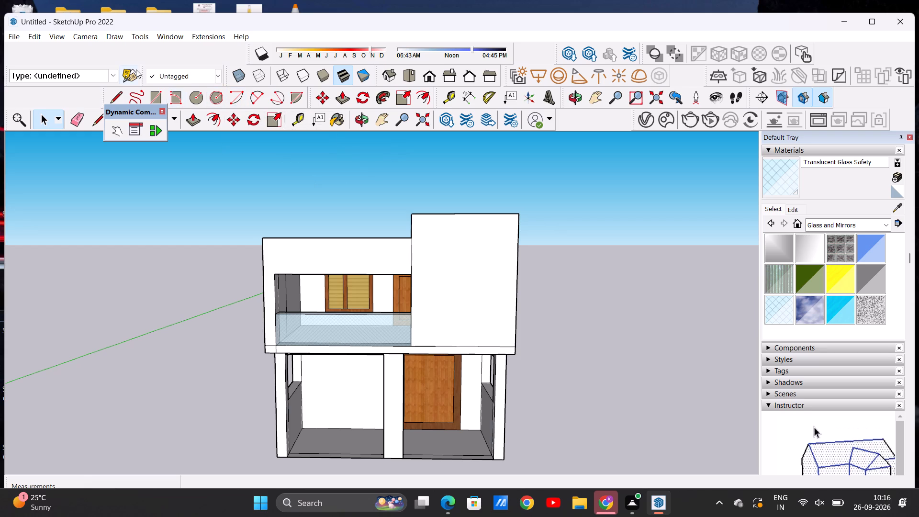
left_click(114, 97)
scroll(282, 238, "up", 6)
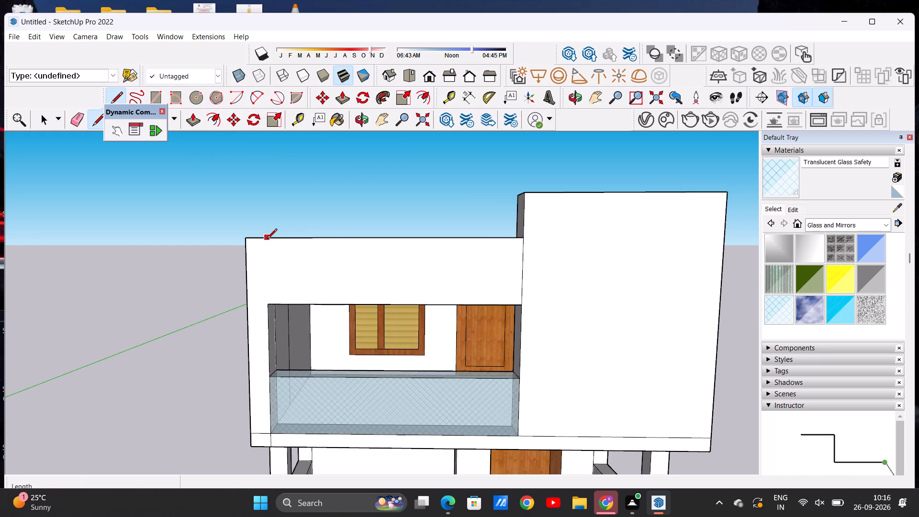
left_click(270, 238)
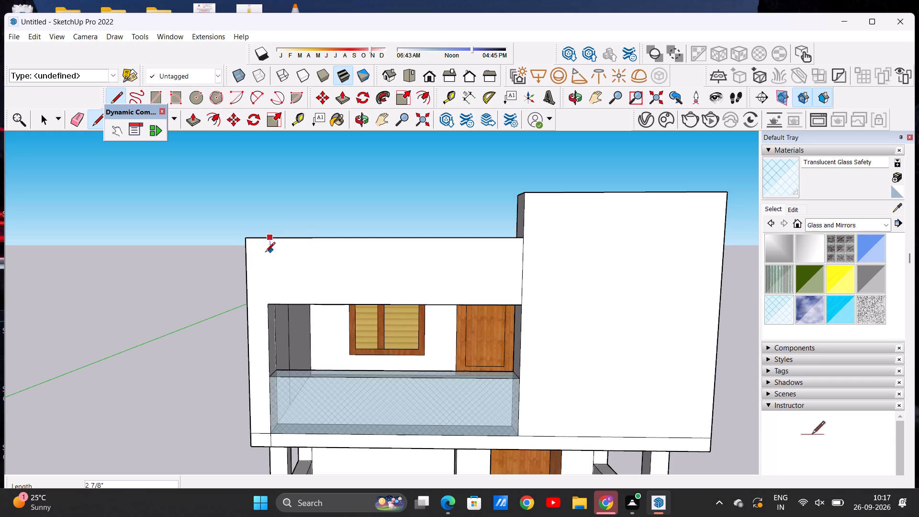
left_click(271, 290)
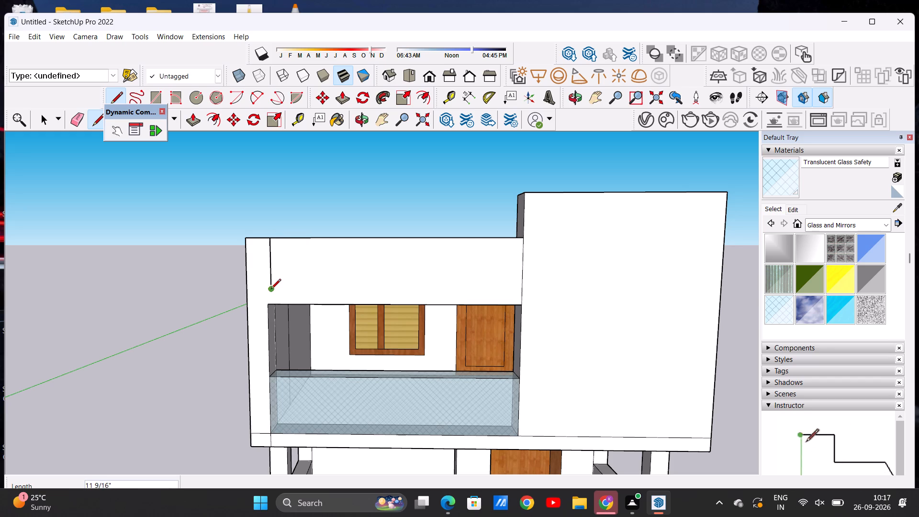
left_click(523, 294)
key("space")
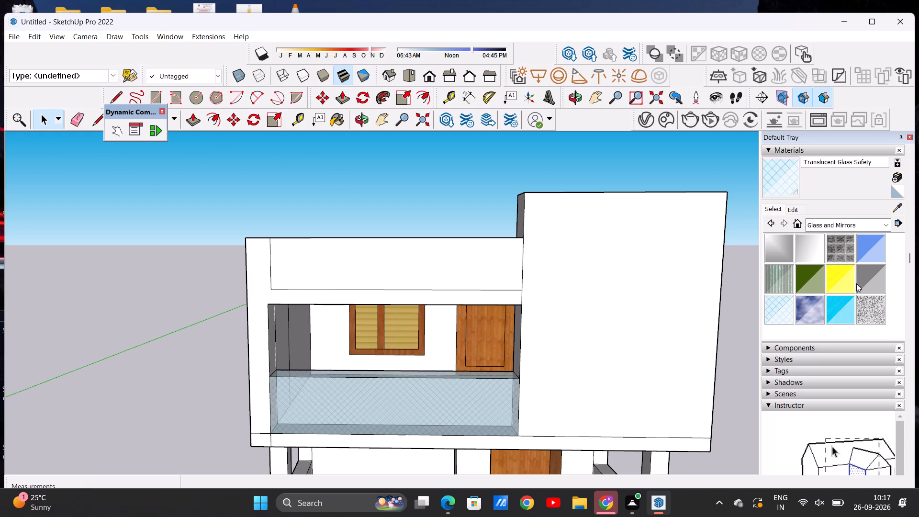
Paint the outlined front panel of the parapet with Translucent Glass Safety.
left_click(775, 310)
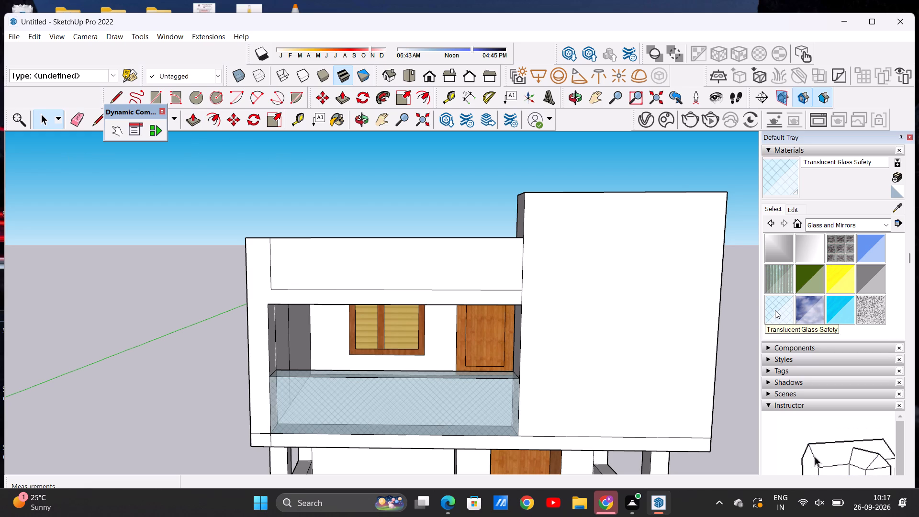
left_click(392, 264)
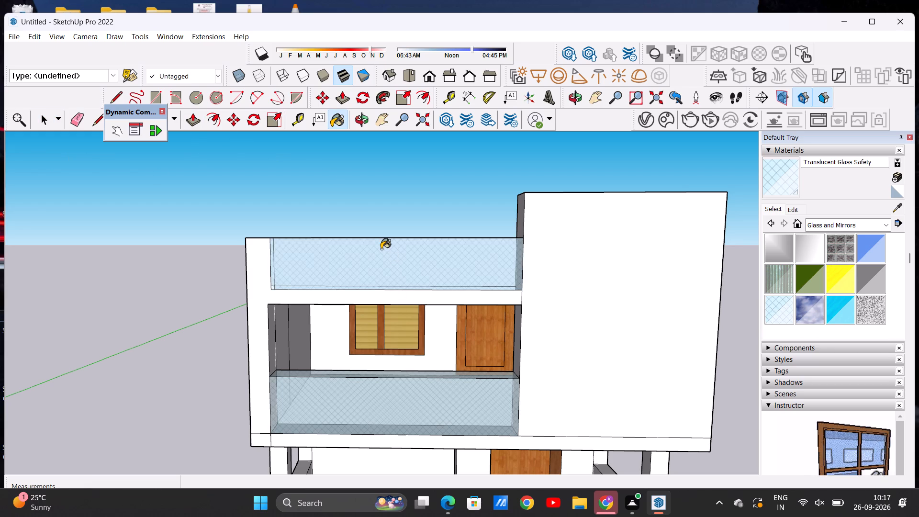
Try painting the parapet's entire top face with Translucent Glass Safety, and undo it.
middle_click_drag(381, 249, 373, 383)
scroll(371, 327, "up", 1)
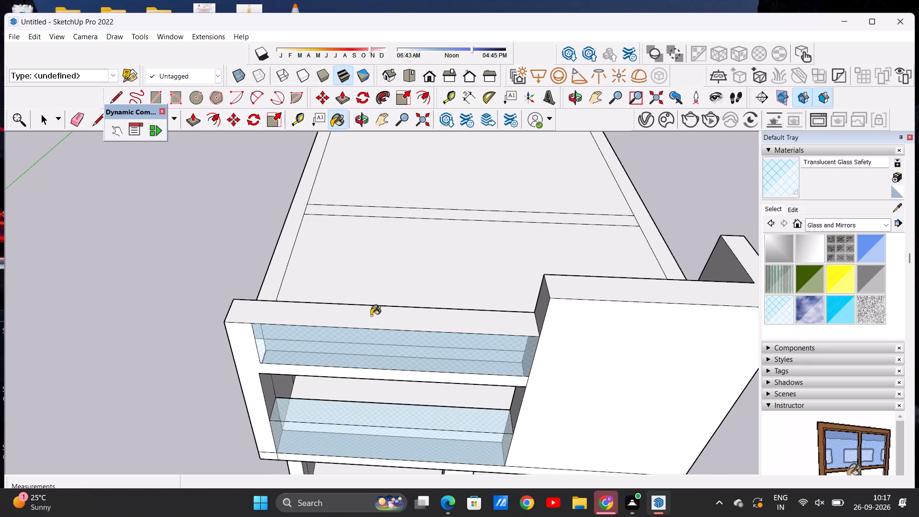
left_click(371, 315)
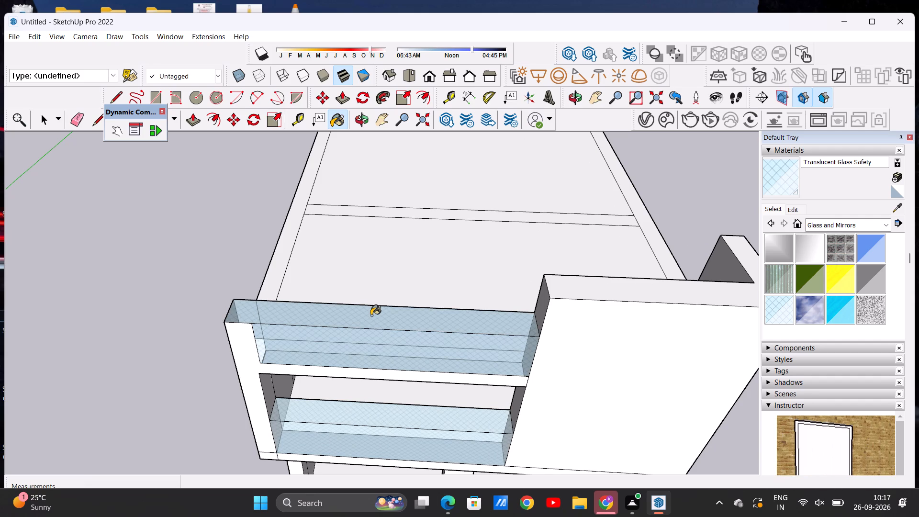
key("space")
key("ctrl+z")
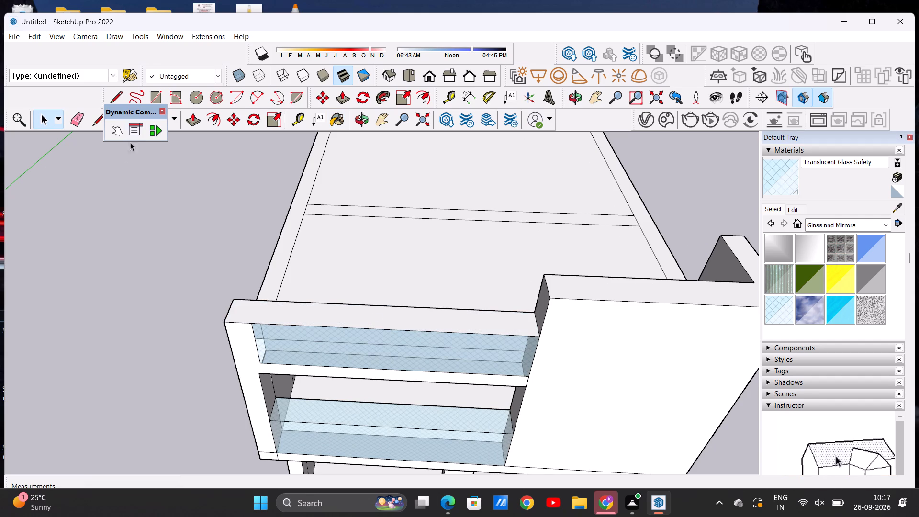
Draw a line about 6 7/8" across the parapet's top face from the glass panel's upper corner to the rear edge.
left_click(111, 95)
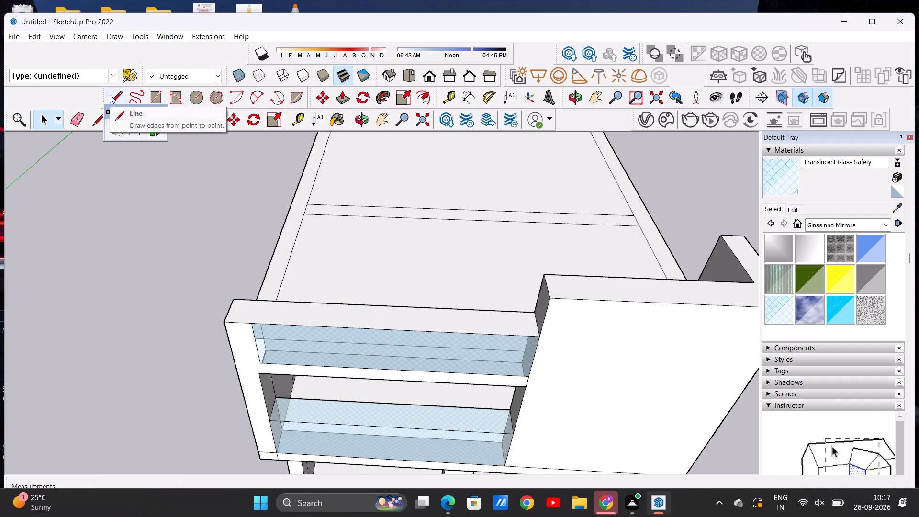
scroll(231, 302, "up", 5)
left_click(265, 339)
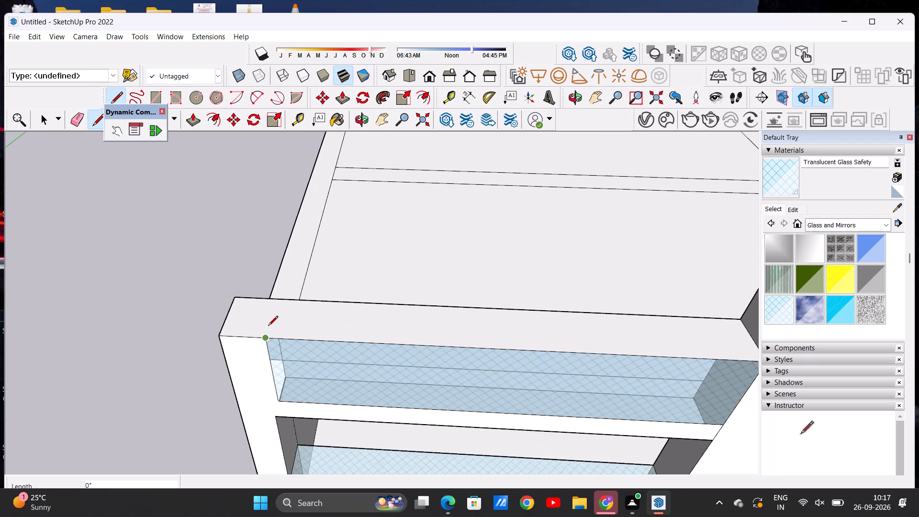
left_click(279, 299)
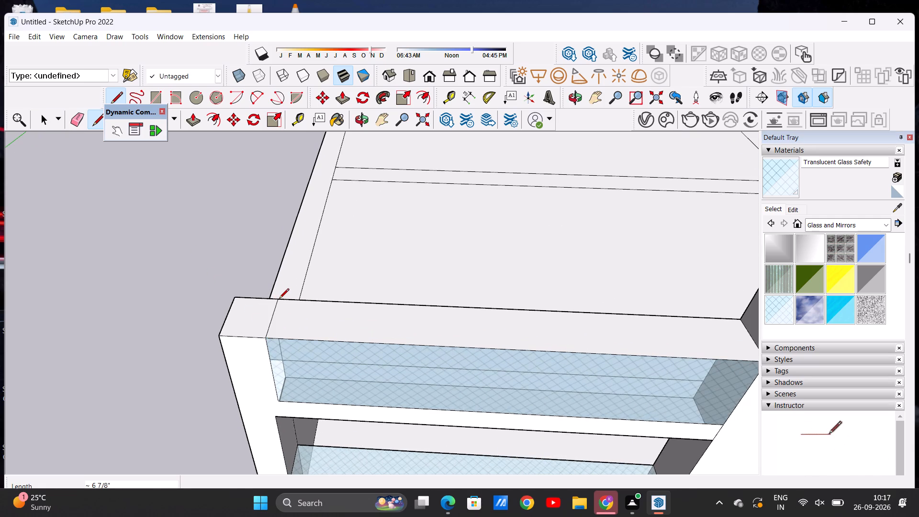
key("space")
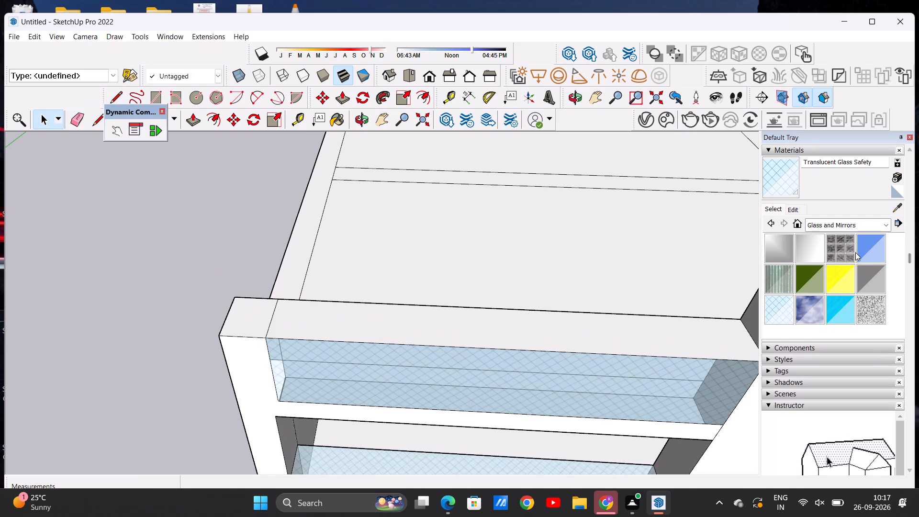
Paint the parapet's top strip above the glass panel and its roof-side face with Translucent Glass Safety.
left_click(775, 311)
left_click(616, 343)
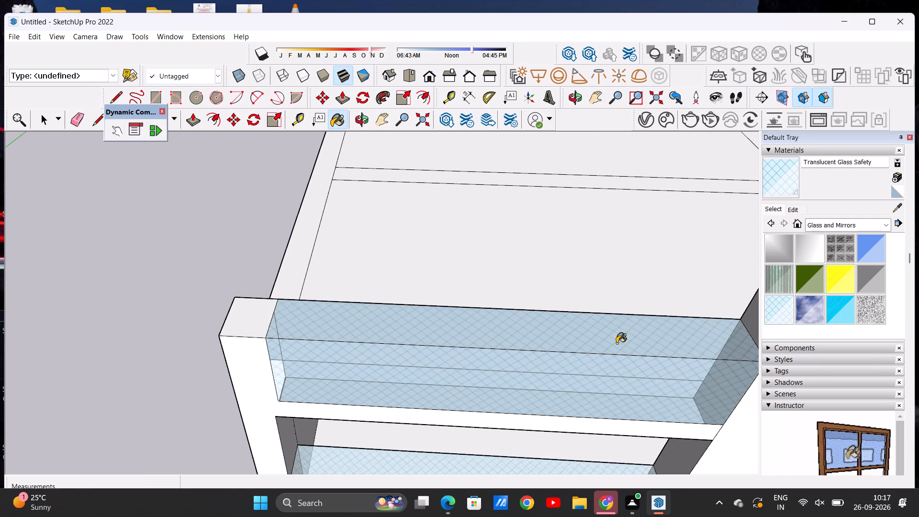
middle_click_drag(548, 326, 240, 334)
middle_click_drag(240, 334, 254, 334)
middle_click_drag(308, 331, 143, 325)
left_click(133, 254)
Examine the house from the roof side and the front elevation with the new glass roof parapet.
scroll(252, 276, "down", 5)
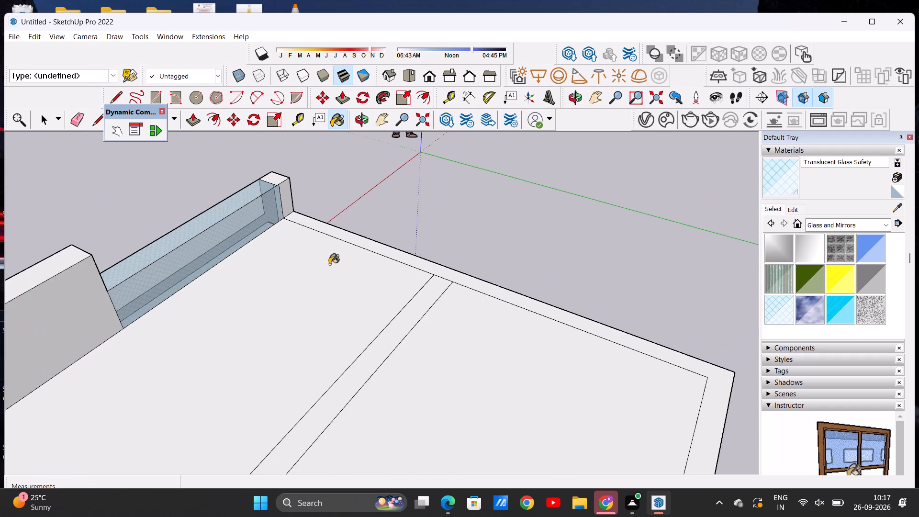
middle_click_drag(115, 288, 402, 225)
scroll(403, 223, "down", 6)
middle_click_drag(378, 283, 426, 266)
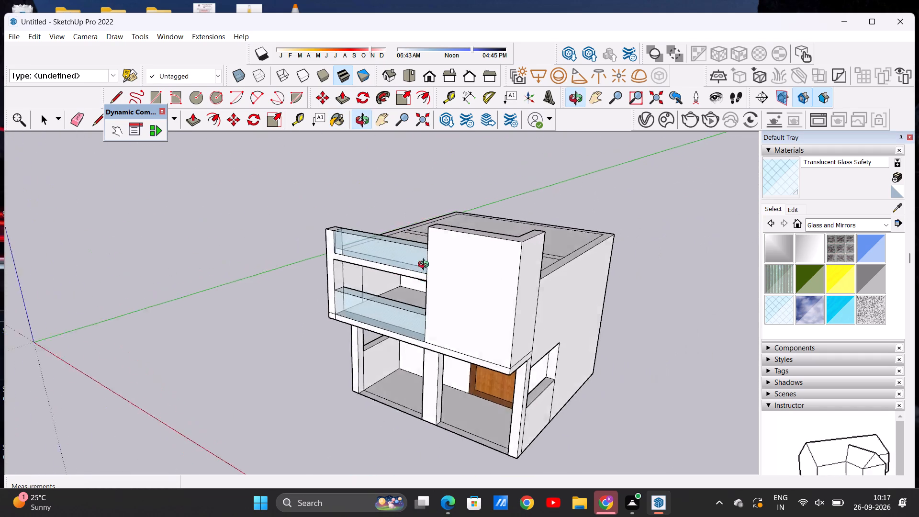
middle_click_drag(426, 266, 454, 221)
scroll(415, 256, "down", 5)
middle_click_drag(403, 279, 469, 273)
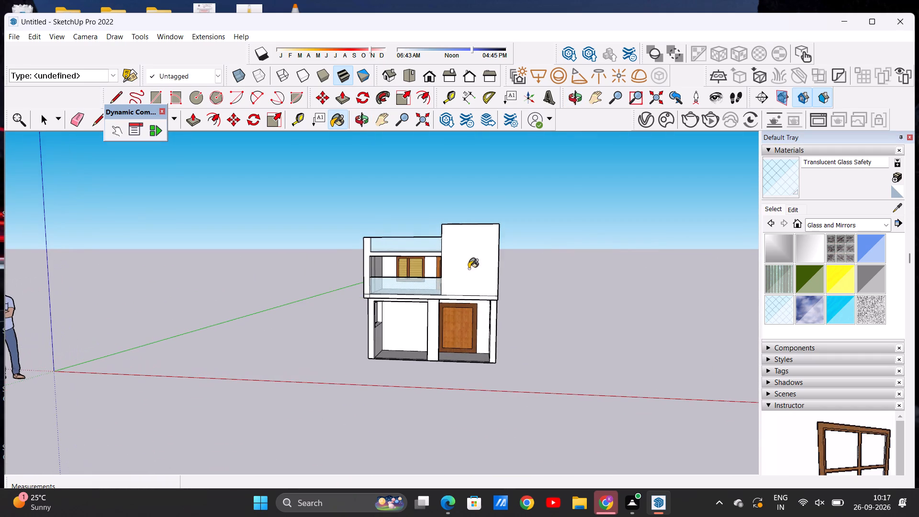
scroll(453, 238, "up", 7)
key("space")
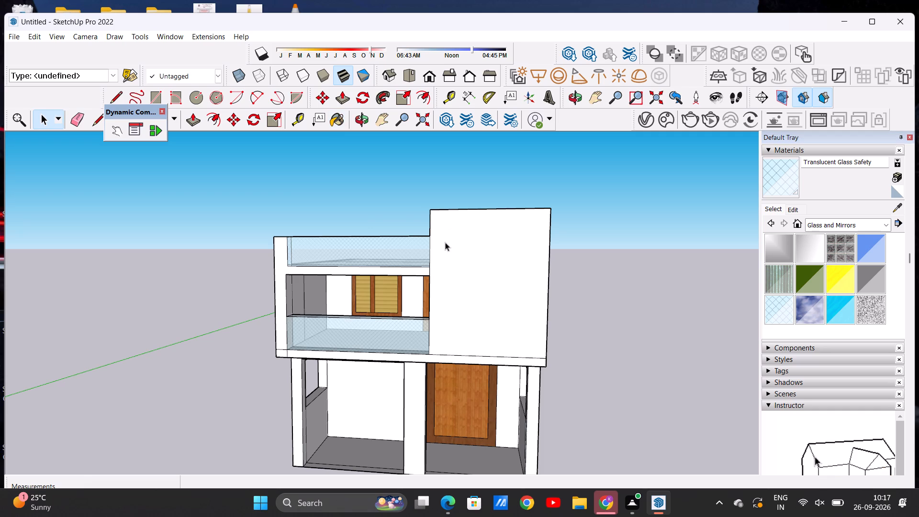
scroll(373, 230, "down", 3)
middle_click_drag(447, 268, 459, 259)
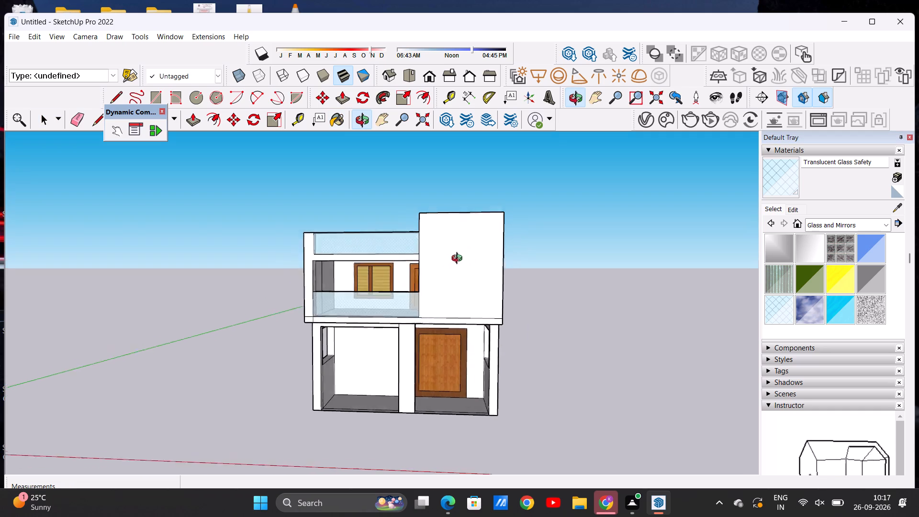
middle_click_drag(459, 259, 452, 261)
scroll(489, 240, "up", 4)
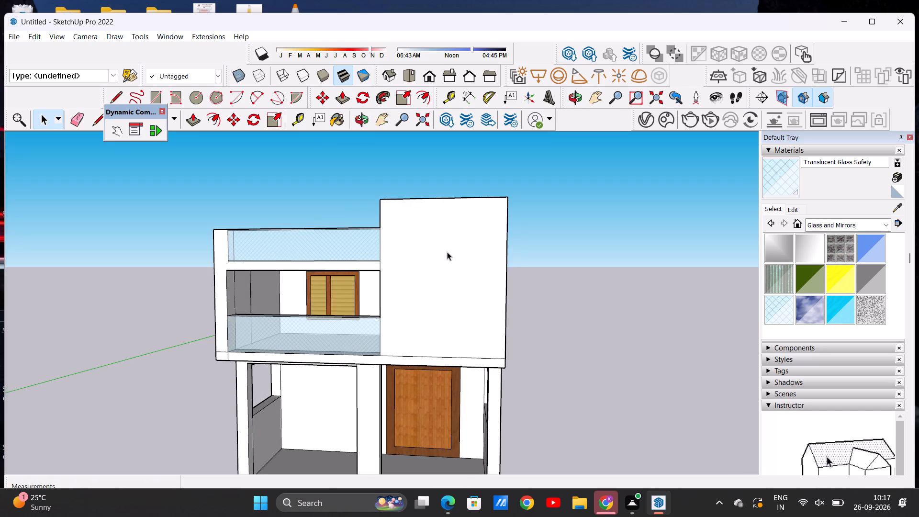
Draw a rectangle about 2' 8 1/2" by 2' 5 3/8" on the tall front wall, above the wooden door.
left_click(150, 97)
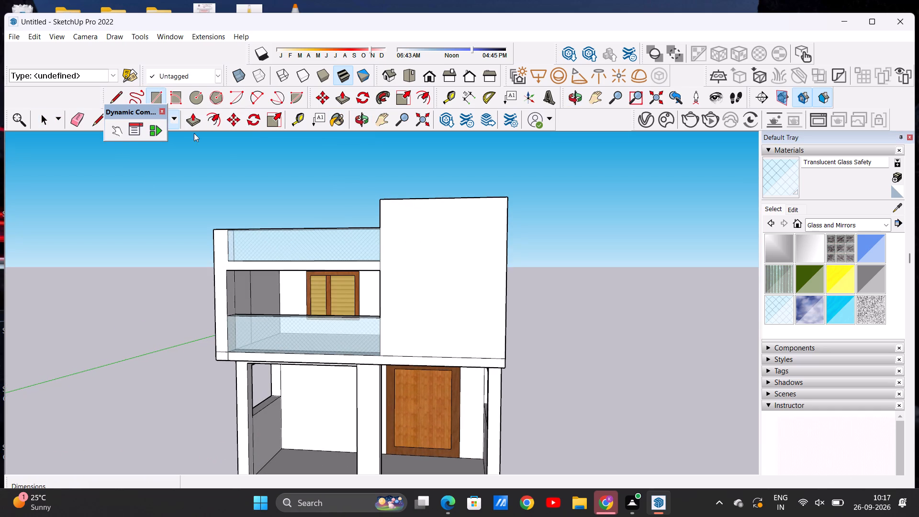
left_click(398, 253)
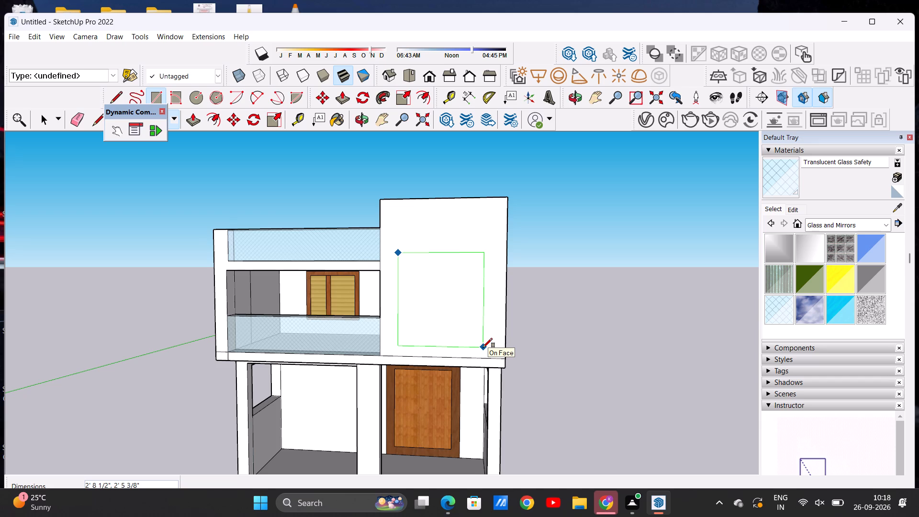
left_click(483, 348)
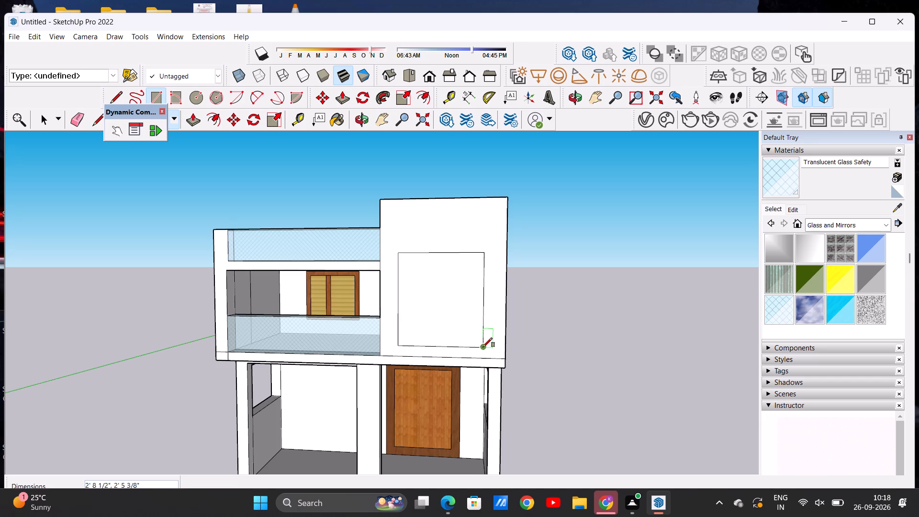
Offset the new rectangle's outline slightly inward to form a border frame on the tall front wall.
left_click(212, 119)
left_click(423, 263)
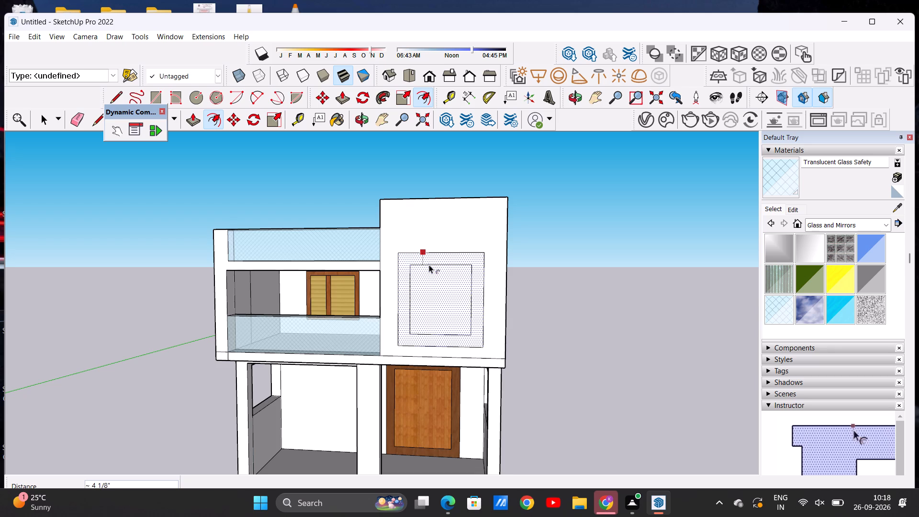
left_click(429, 261)
key("space")
key("space")
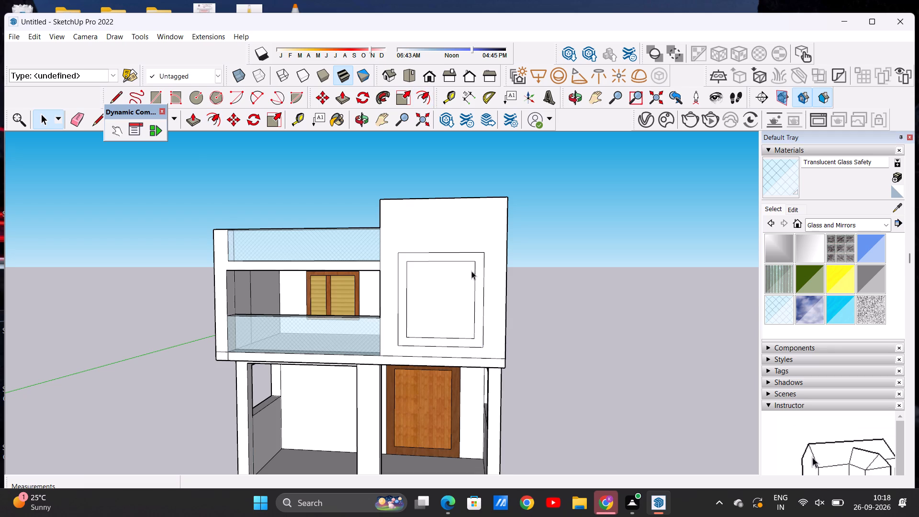
left_click(675, 279)
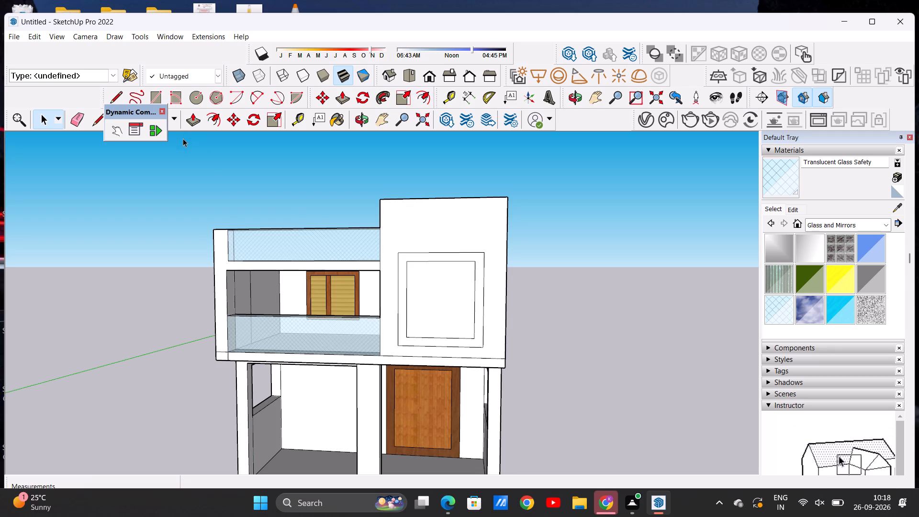
Draw a thin horizontal rectangle about 3 3/8" by 1' 7 1/2" near the tall wall's top, starting from its outer vertical edge.
left_click(152, 97)
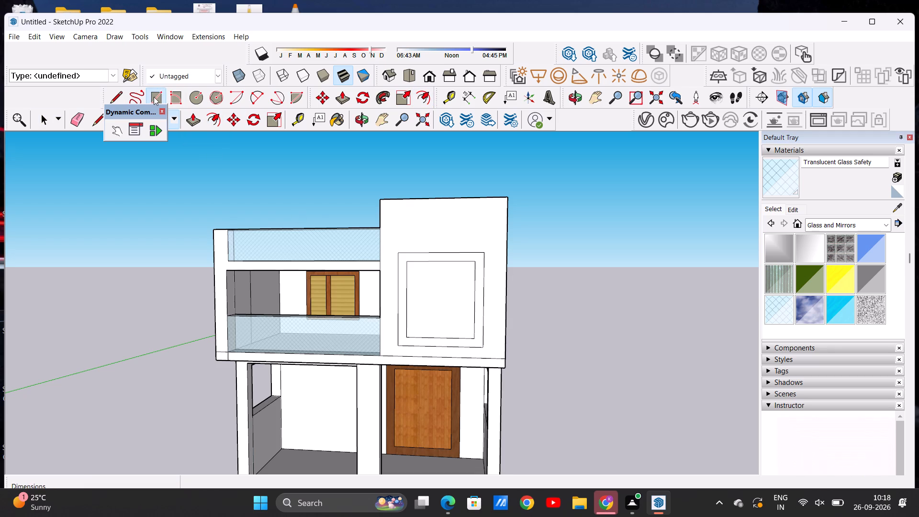
scroll(492, 237, "up", 4)
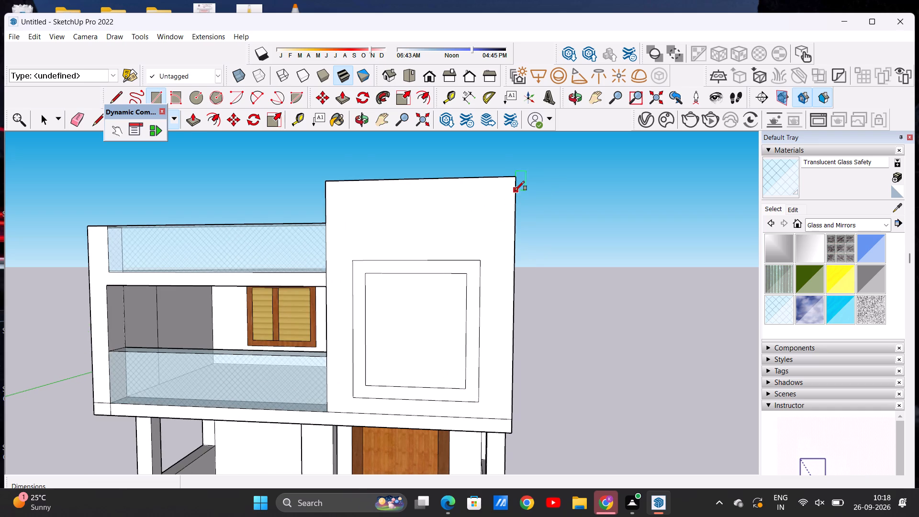
left_click(515, 191)
left_click(515, 203)
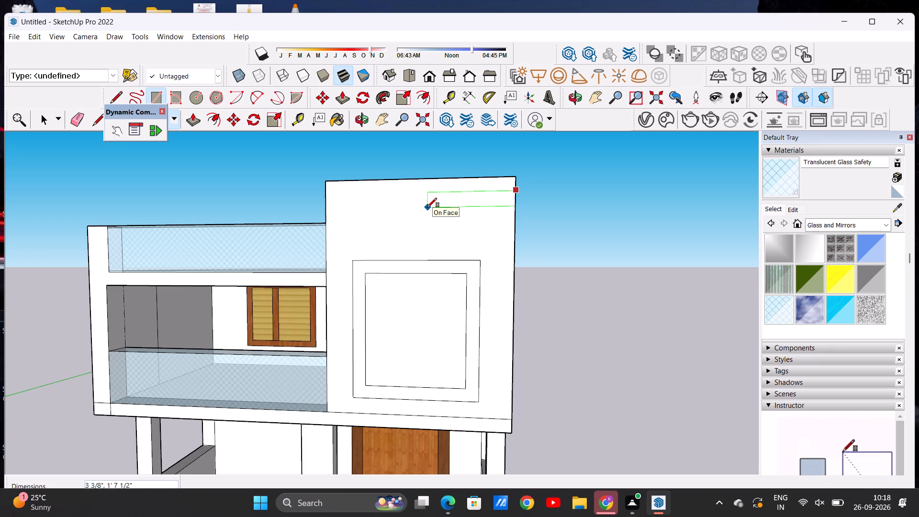
left_click(427, 207)
key("space")
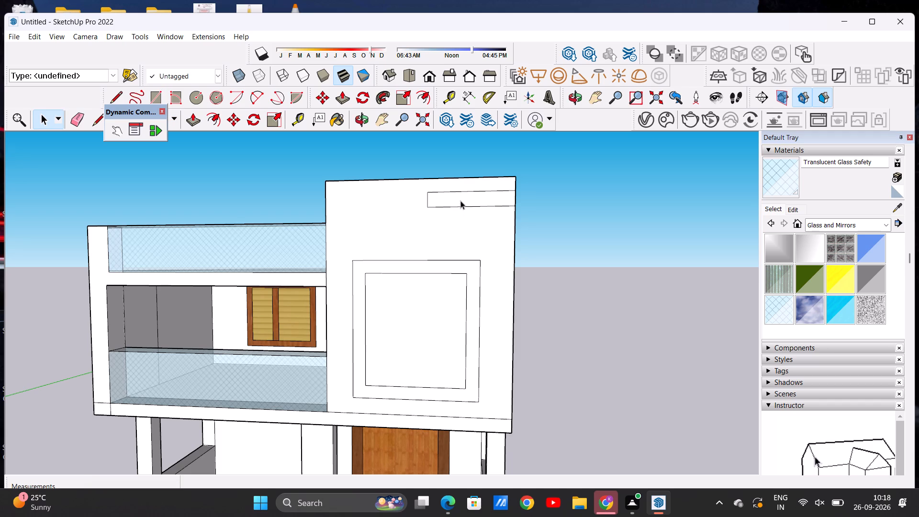
Copy the thin rectangle downward twice along the wall's outer edge, about 4 1/4" and then about 5 1/16" apart.
double_click(460, 201)
left_click(233, 121)
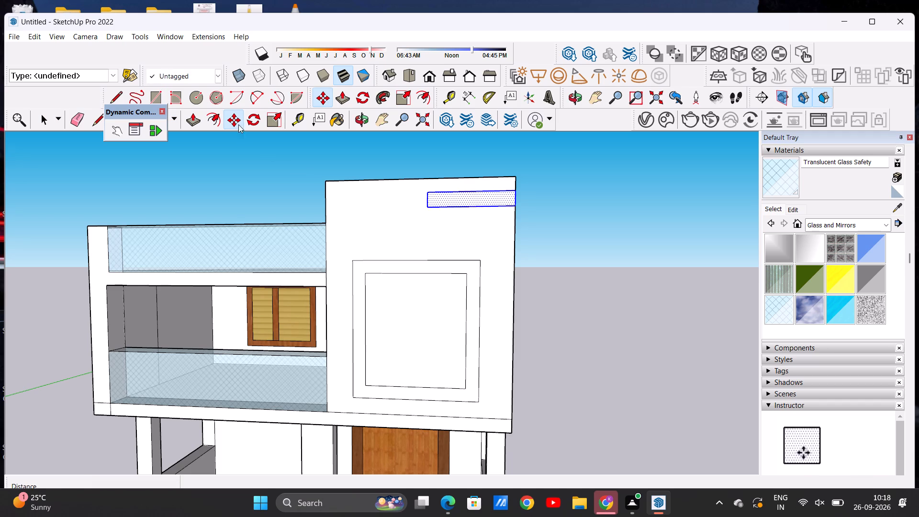
left_click(515, 206)
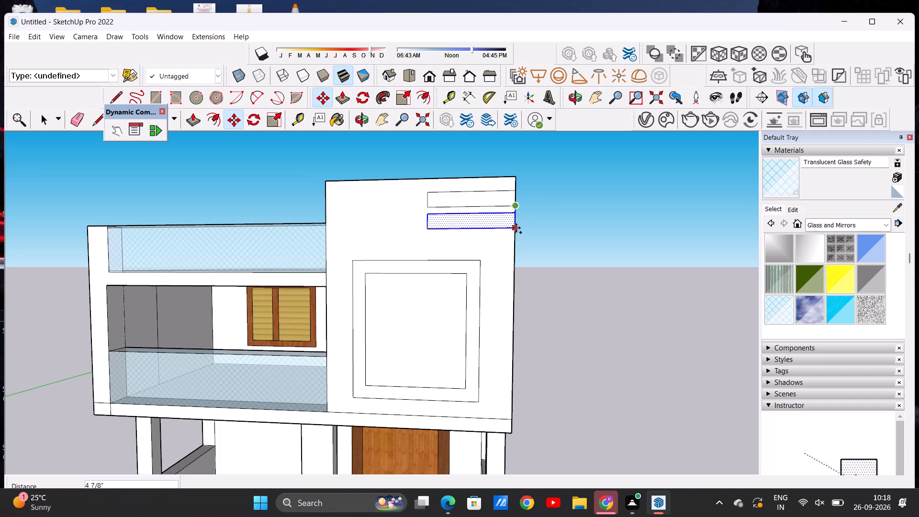
left_click(516, 225)
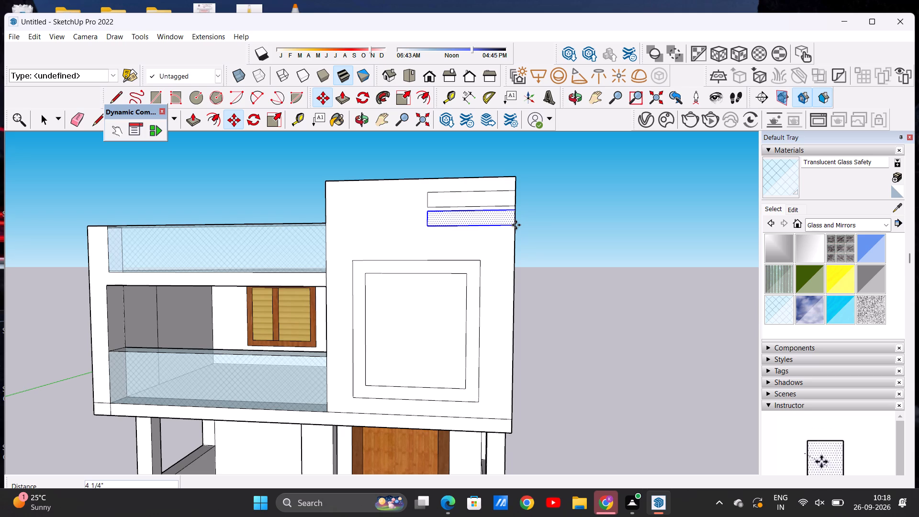
left_click(516, 225)
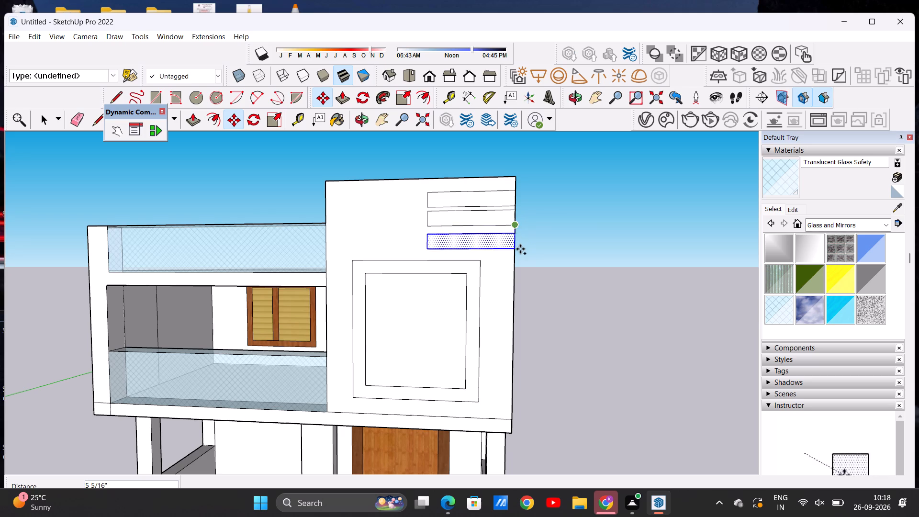
left_click(517, 248)
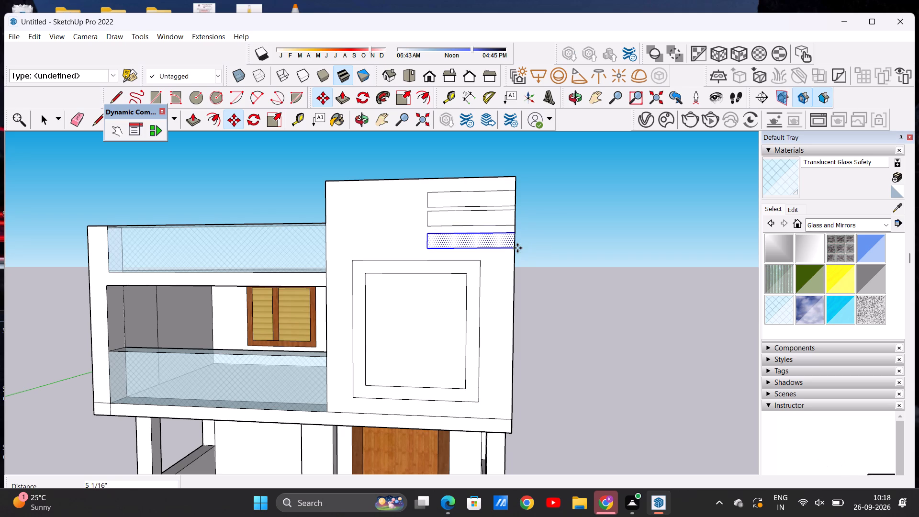
key("space")
left_click(595, 247)
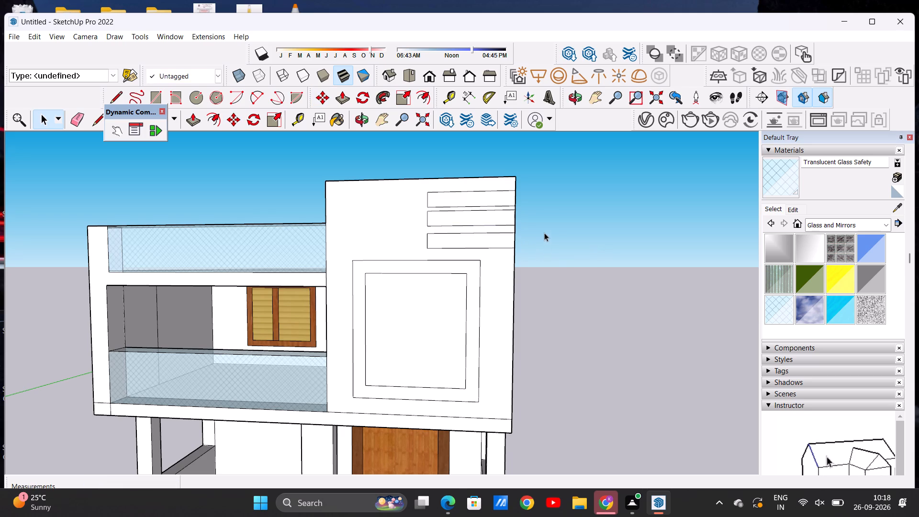
Push/Pull the three horizontal strips about 3" out from the tall front wall.
middle_click_drag(552, 230, 455, 257)
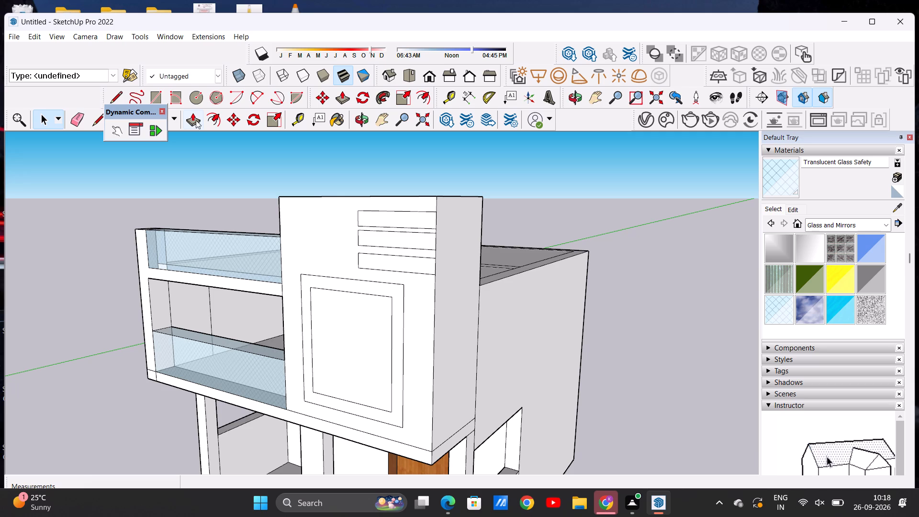
left_click(196, 120)
scroll(400, 208, "up", 5)
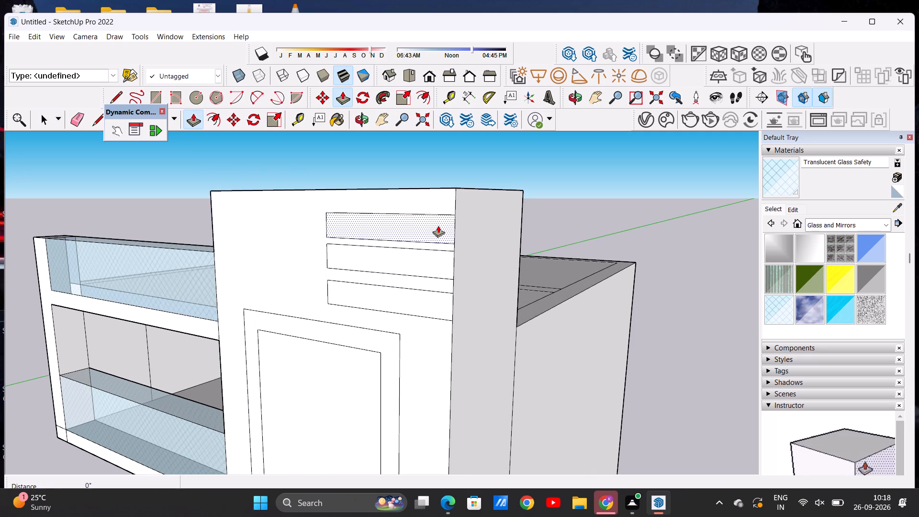
left_click(438, 225)
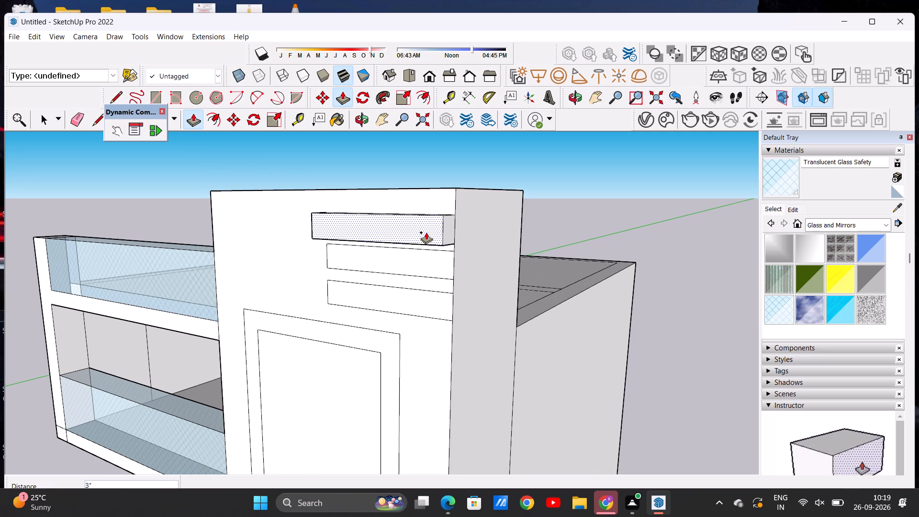
left_click(426, 232)
left_click(442, 257)
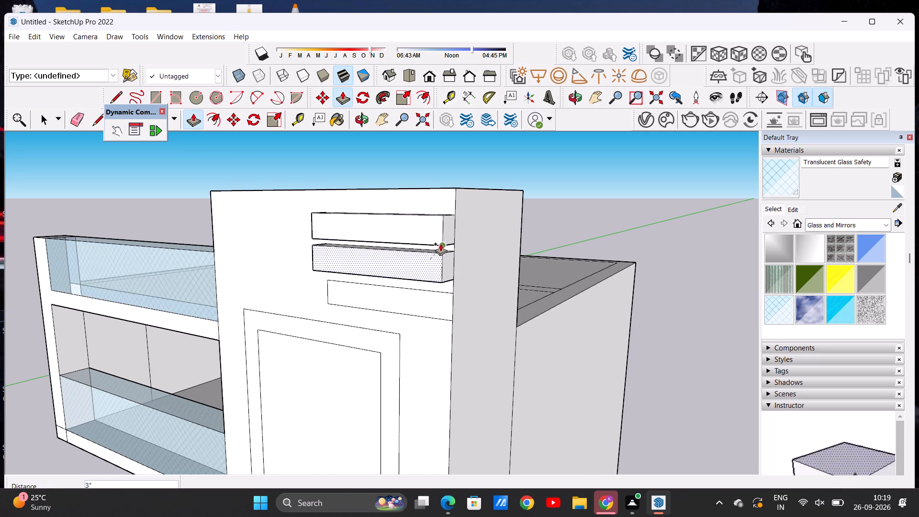
left_click(441, 243)
left_click(440, 302)
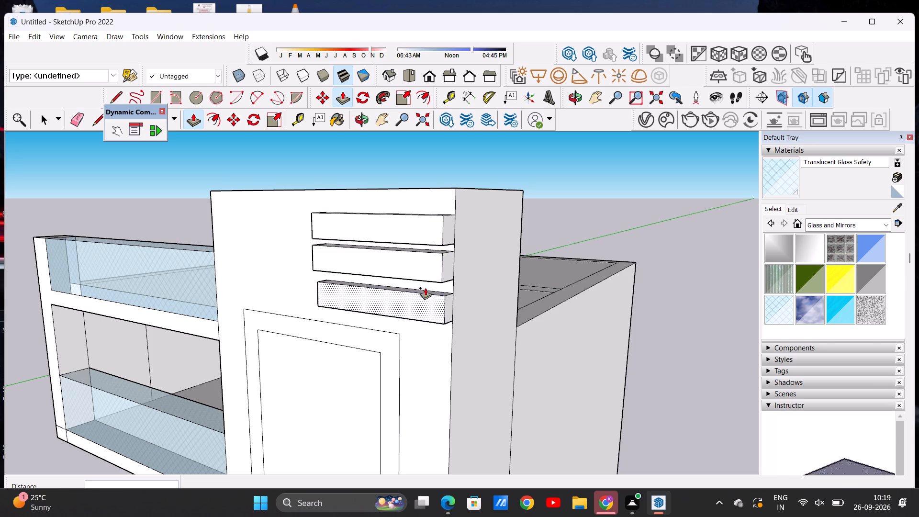
left_click(439, 283)
key("space")
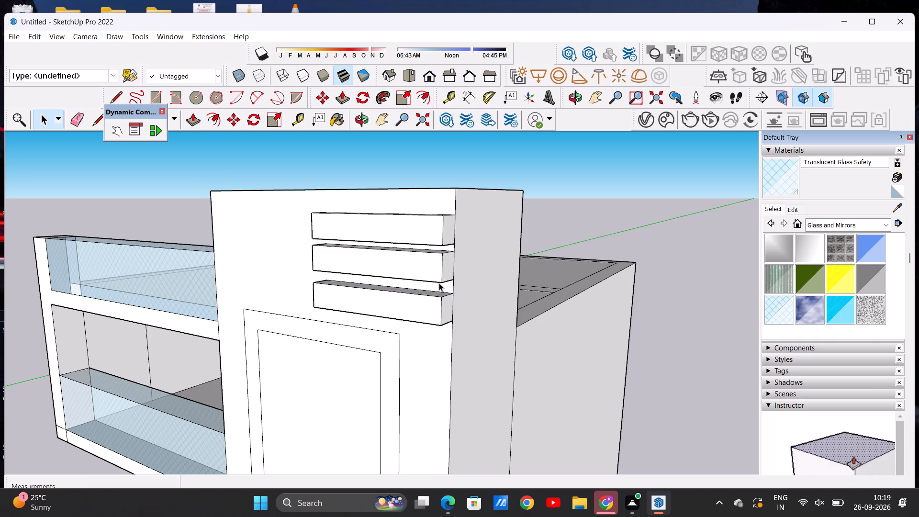
Push/Pull the border frame below the strips about 3 5/16" out from the tall front wall.
middle_click_drag(296, 290, 383, 274)
scroll(353, 284, "down", 8)
middle_click_drag(351, 281, 433, 285)
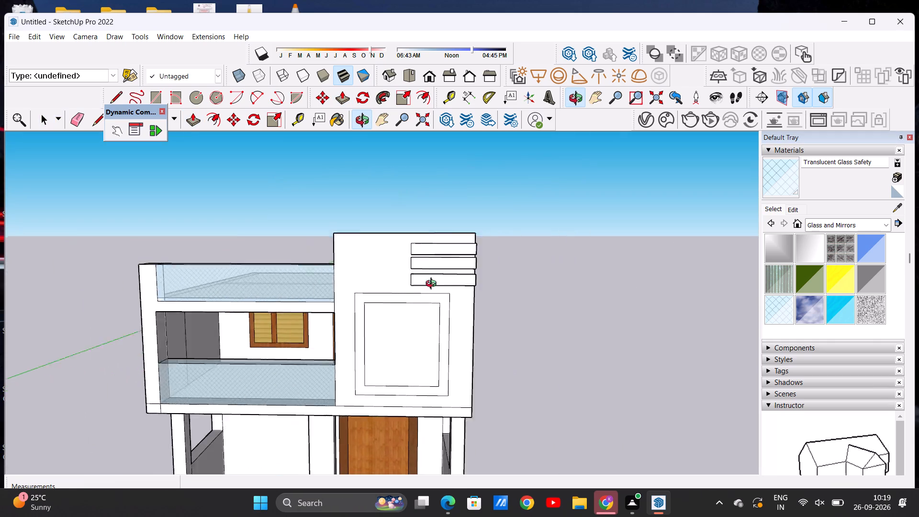
middle_click_drag(433, 285, 380, 279)
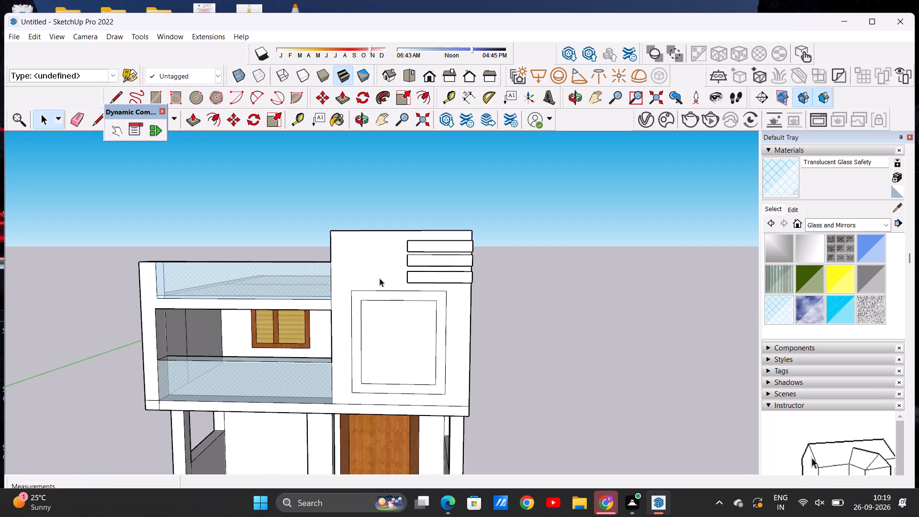
scroll(380, 278, "down", 5)
middle_click_drag(406, 325, 404, 310)
scroll(421, 287, "up", 4)
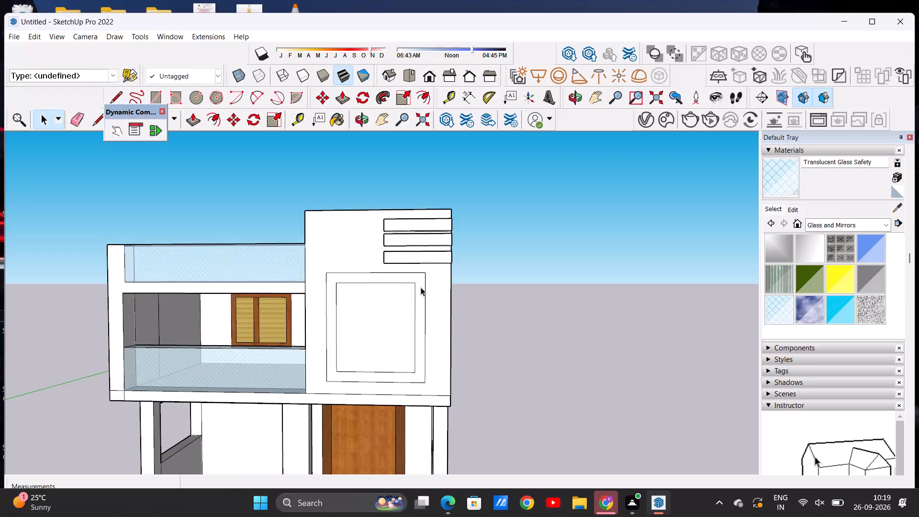
scroll(421, 287, "up", 2)
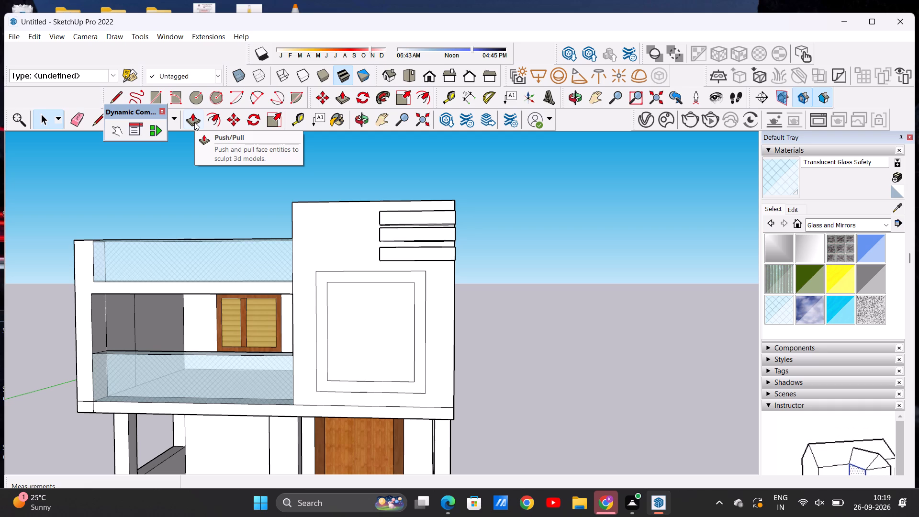
left_click(194, 122)
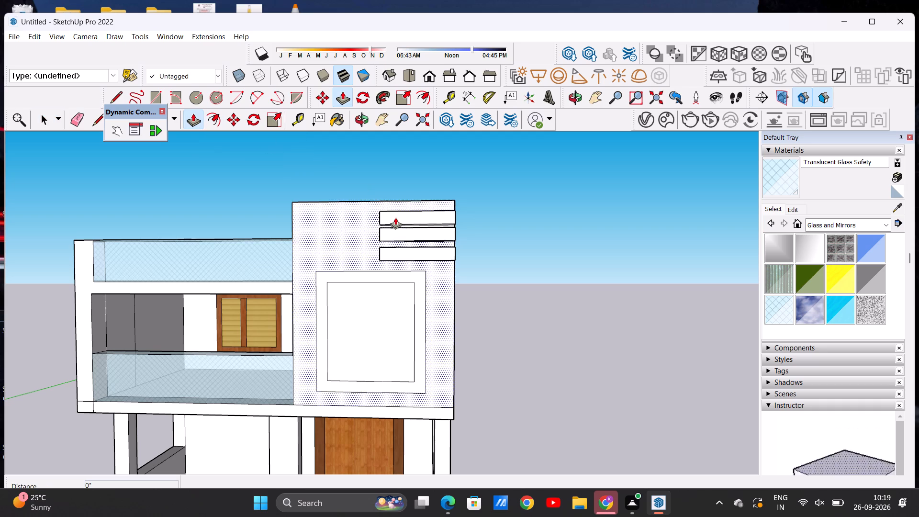
middle_click_drag(458, 309, 426, 339)
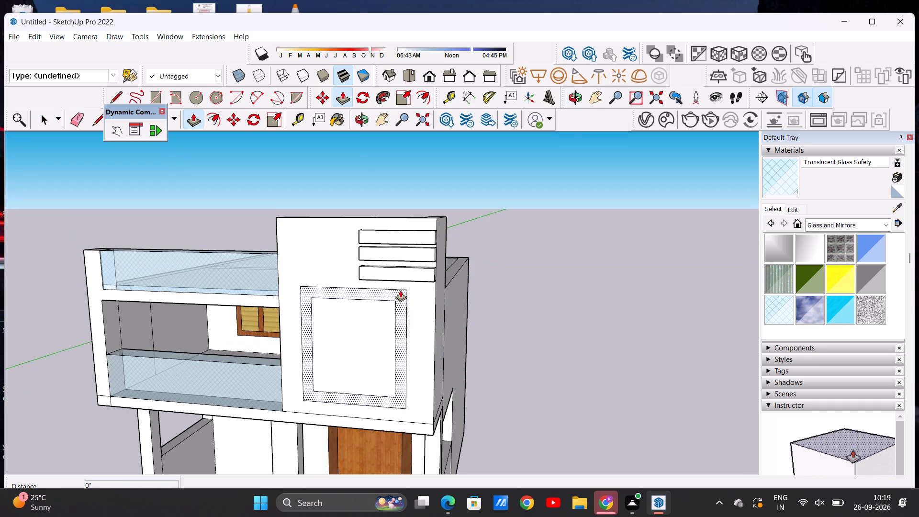
left_click(402, 292)
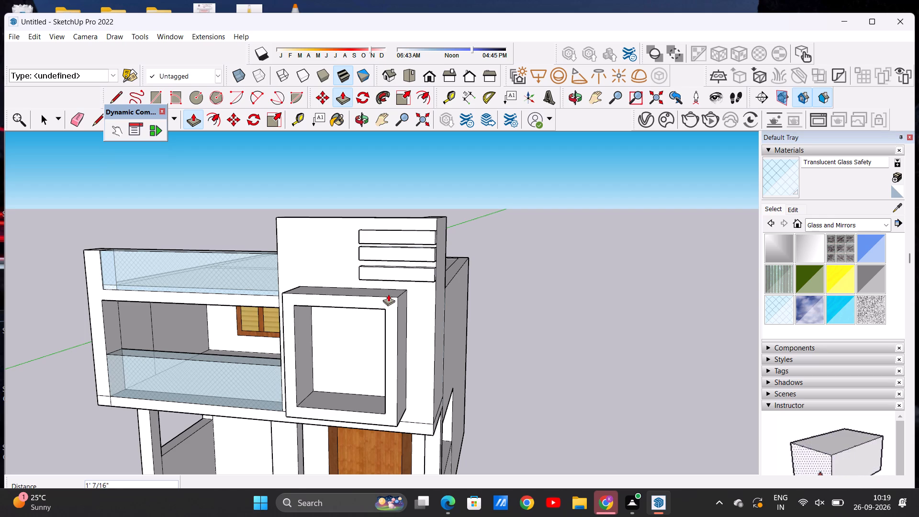
middle_click_drag(388, 294, 309, 294)
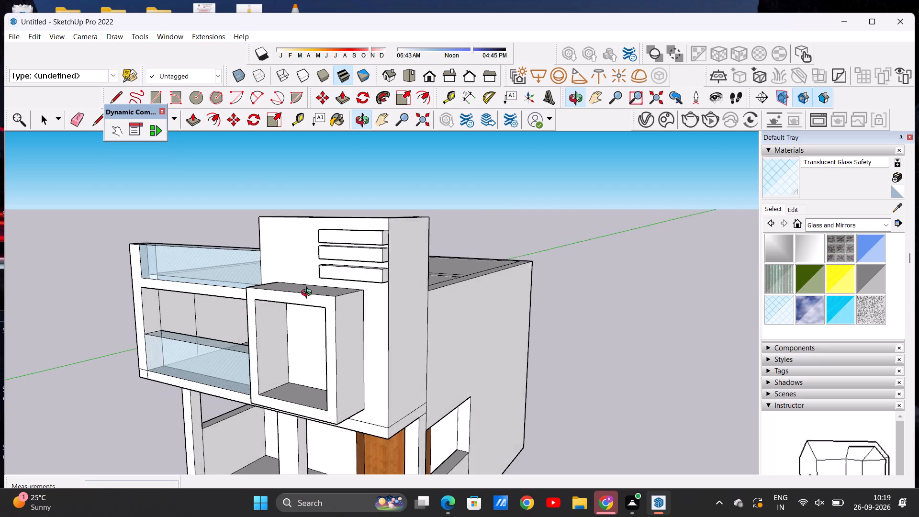
middle_click_drag(309, 294, 286, 294)
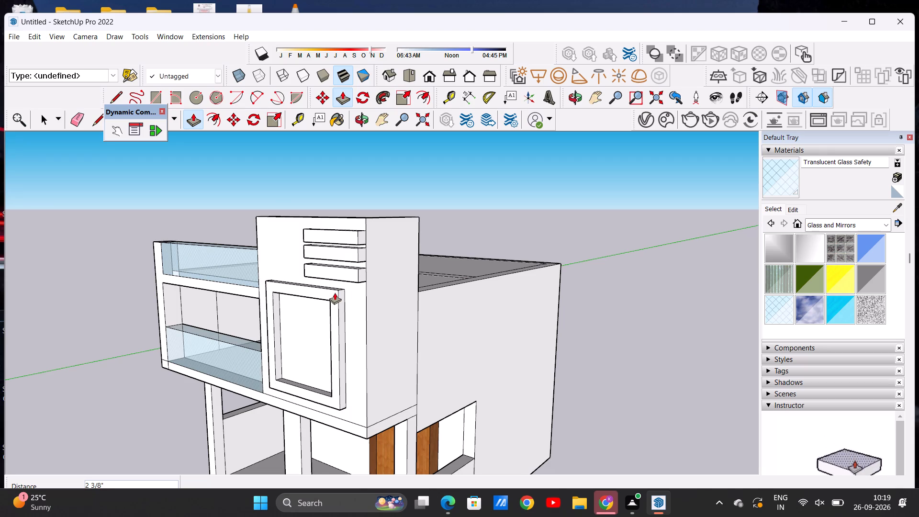
left_click(332, 291)
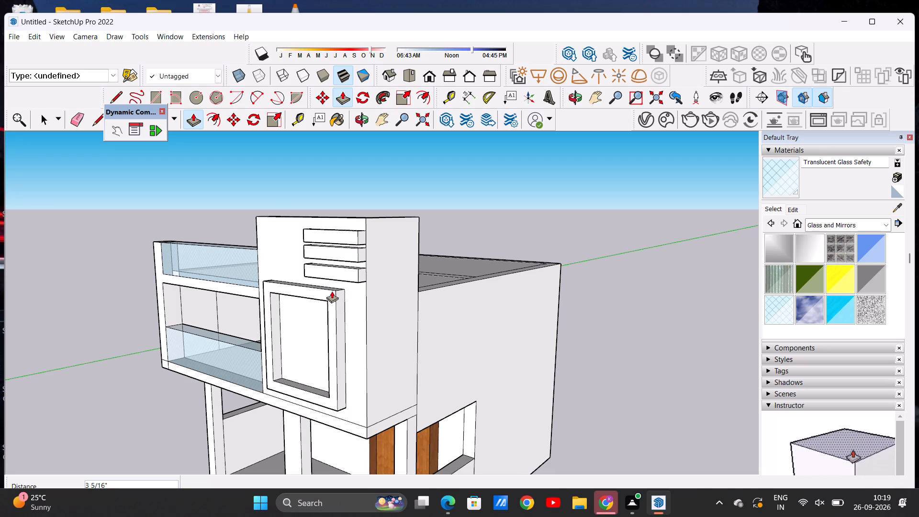
key("space")
Examine the front elevation with the projecting frame and horizontal strips on the tall wall.
scroll(344, 281, "down", 7)
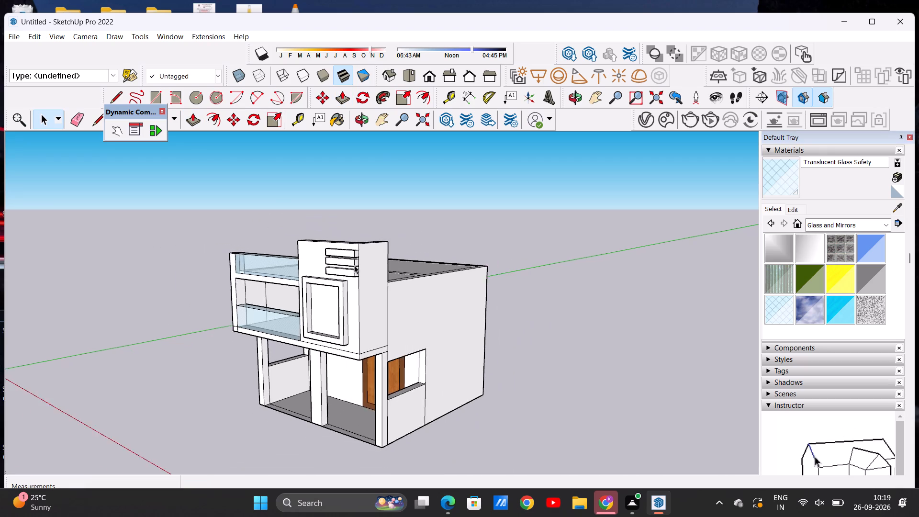
scroll(307, 302, "up", 2)
middle_click_drag(318, 304, 435, 273)
scroll(423, 279, "down", 2)
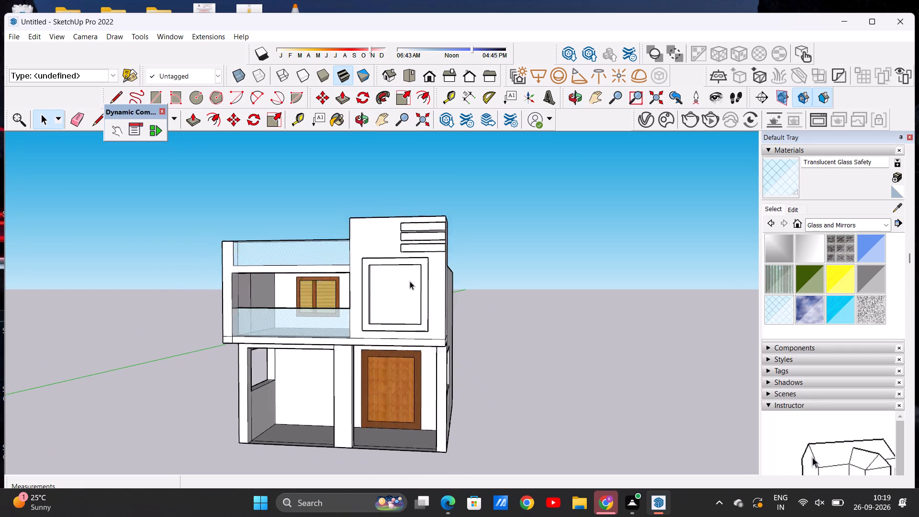
scroll(410, 281, "down", 2)
scroll(386, 299, "up", 7)
middle_click_drag(381, 303, 402, 317)
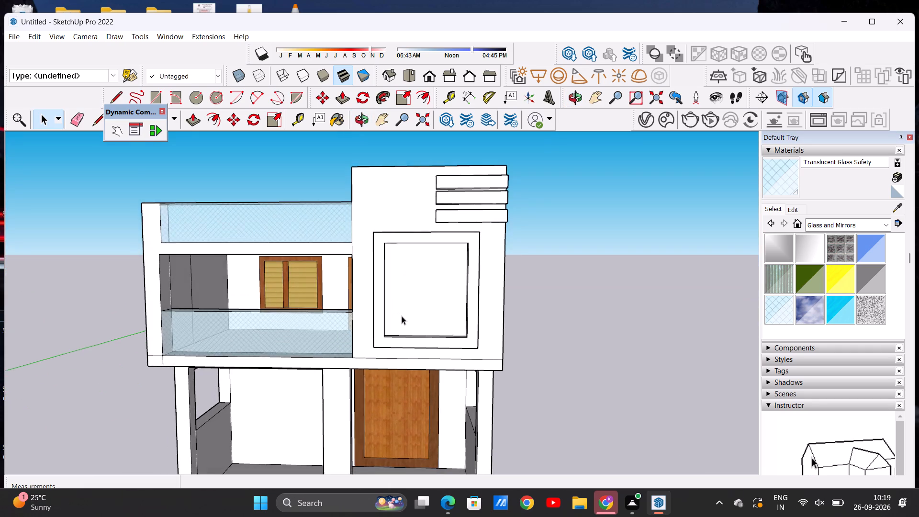
Draw a rectangle about 1' 1 3/8" by 1' 5/8" centred inside the projecting border frame on the tall front wall.
scroll(402, 314, "up", 1)
scroll(402, 314, "down", 3)
scroll(448, 300, "up", 3)
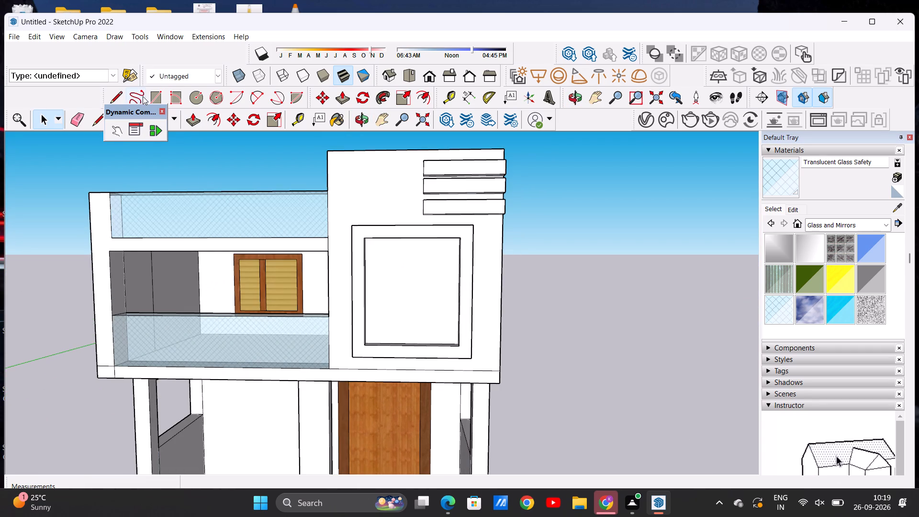
scroll(444, 375, "down", 7)
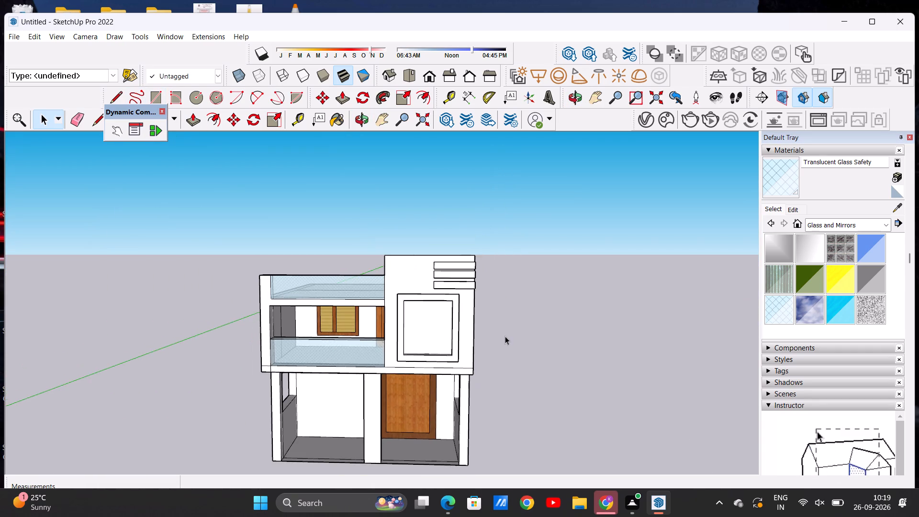
scroll(503, 336, "up", 6)
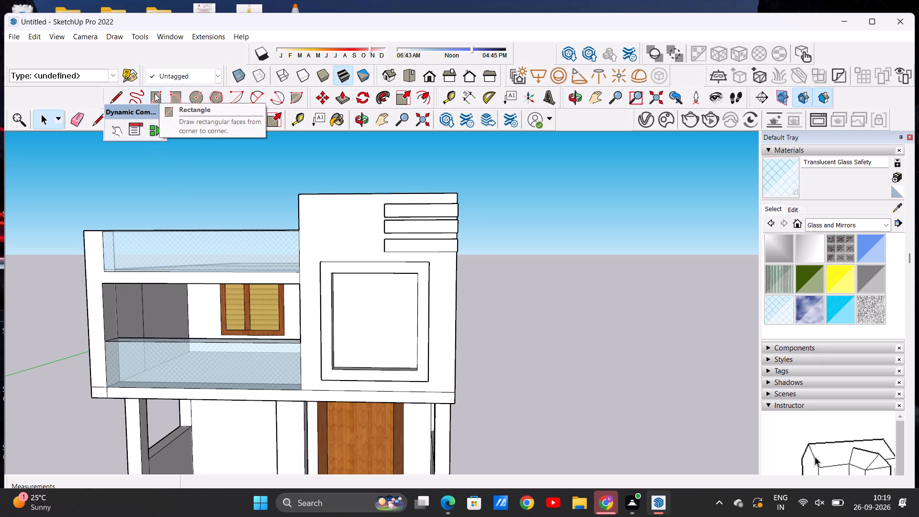
left_click(155, 93)
scroll(371, 316, "up", 5)
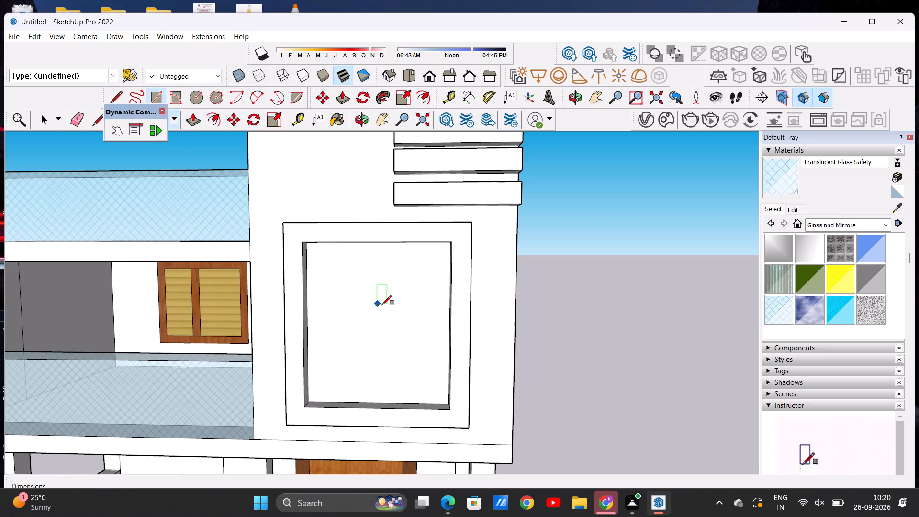
left_click(338, 276)
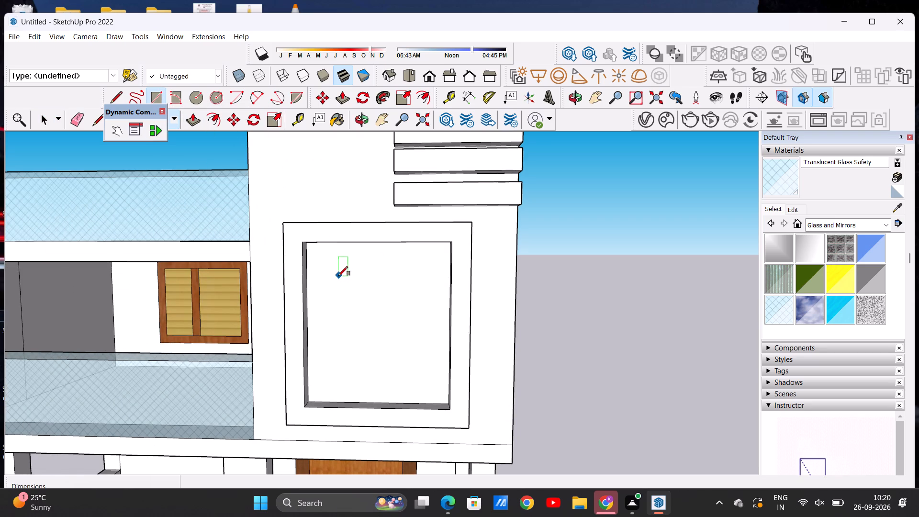
left_click(415, 358)
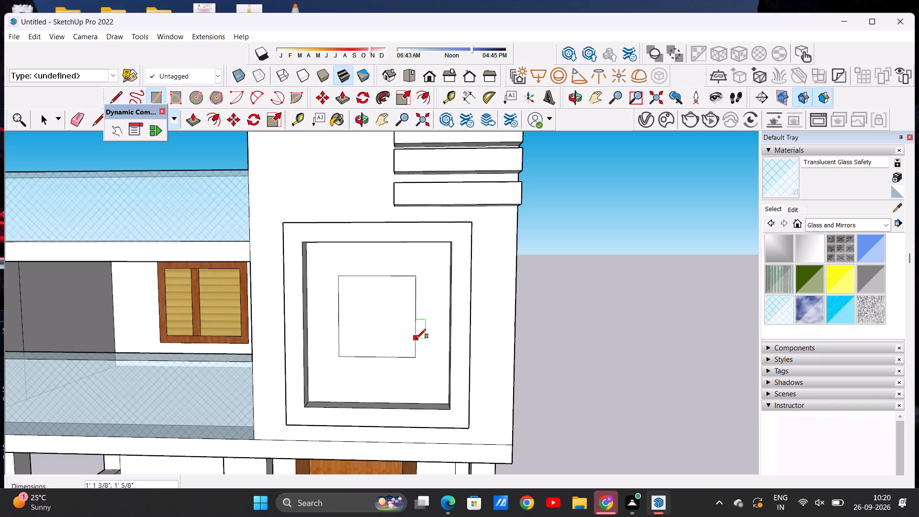
key("space")
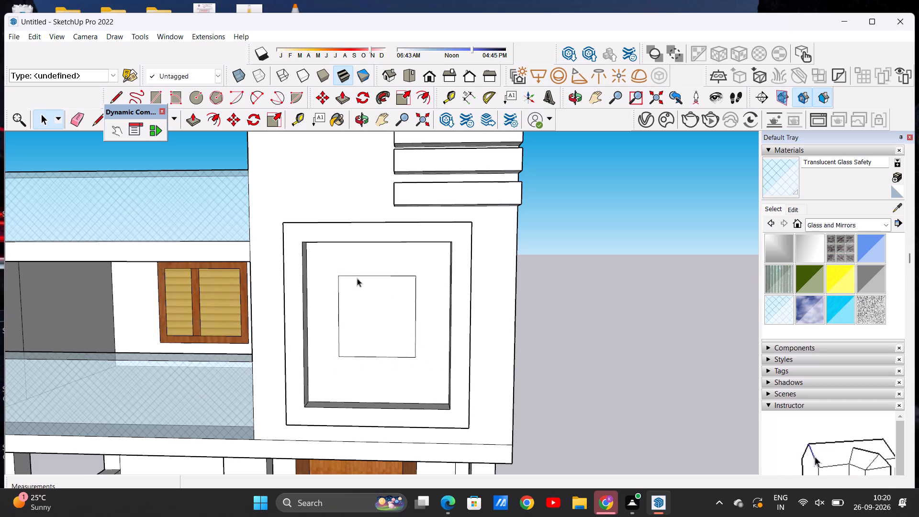
Push/Pull the small central rectangle about 2 3/4" into the tall front wall.
left_click(197, 122)
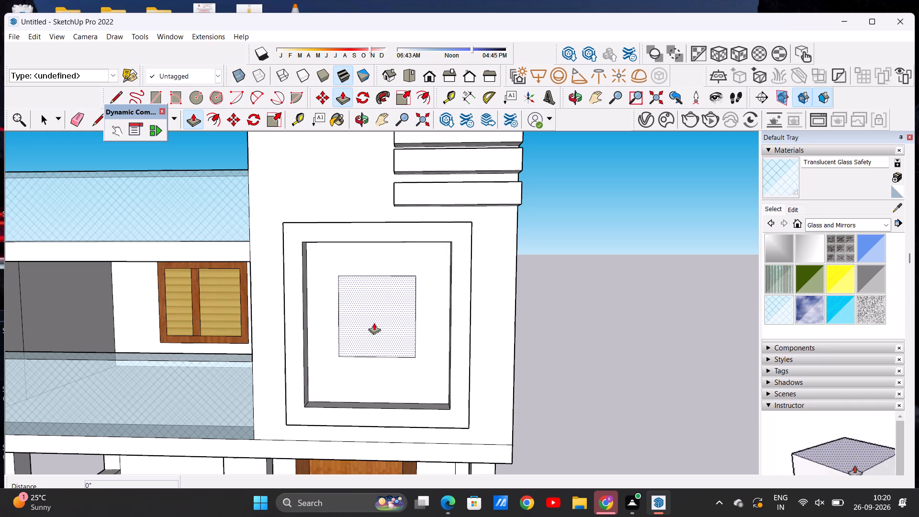
left_click(374, 323)
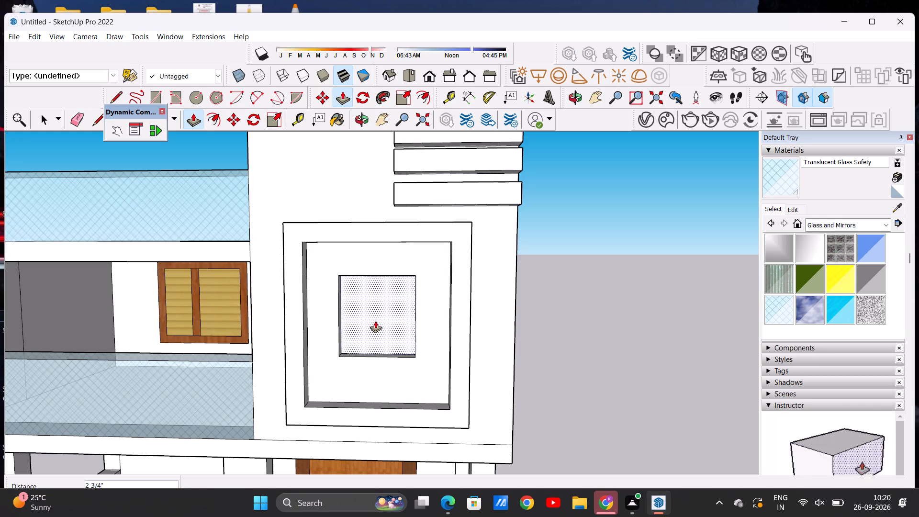
left_click(375, 321)
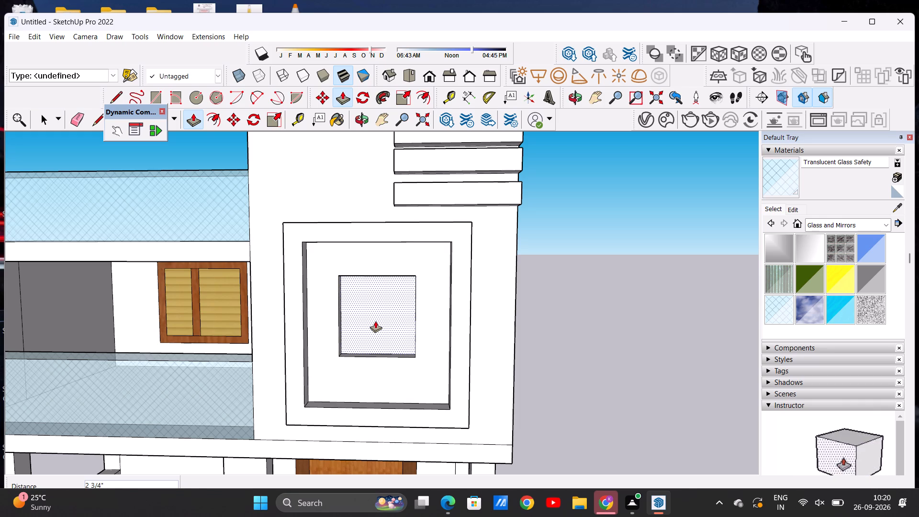
key("space")
Examine the front elevation, the tall wall's decoration and the roof from the front, above and the side.
scroll(377, 305, "down", 16)
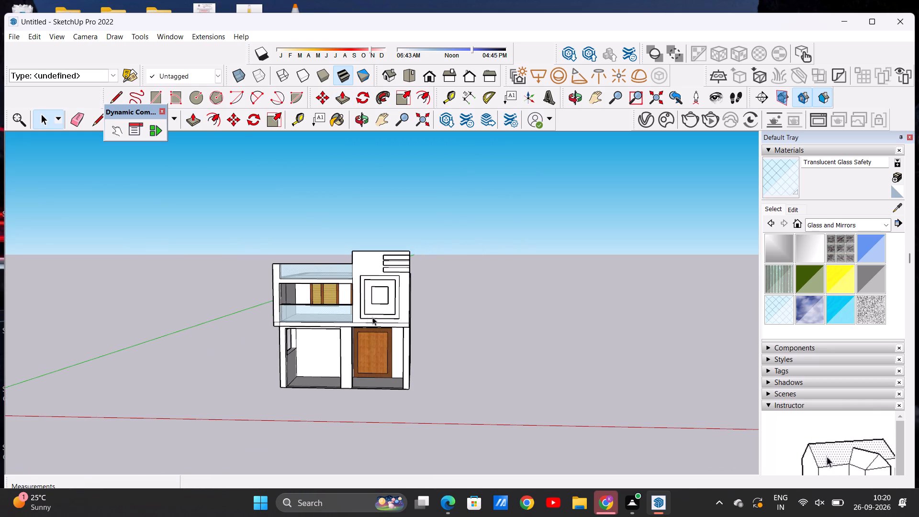
scroll(398, 302, "up", 1)
scroll(398, 302, "down", 2)
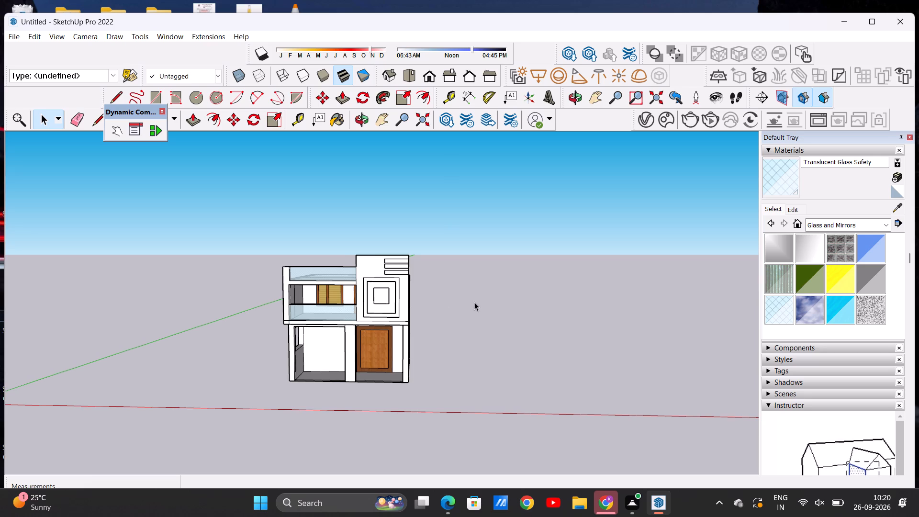
scroll(416, 275, "up", 3)
middle_click_drag(359, 267, 386, 414)
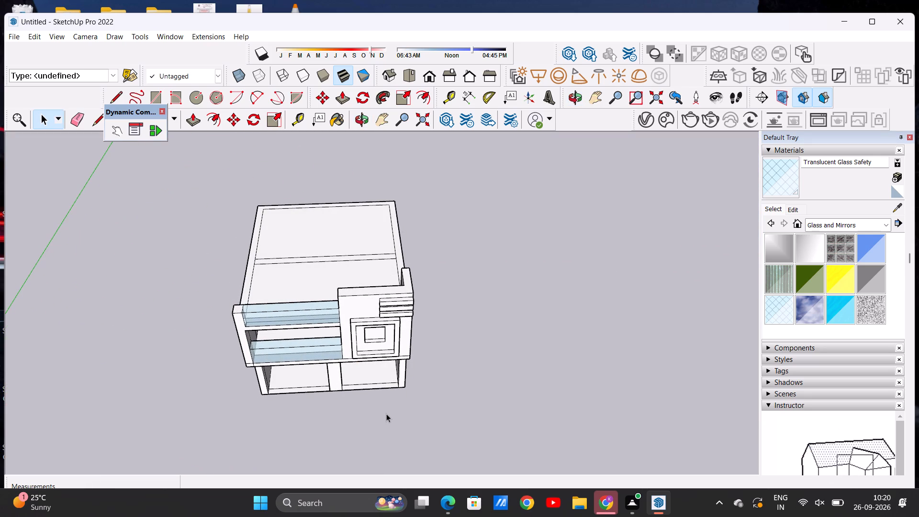
middle_click_drag(379, 405, 381, 275)
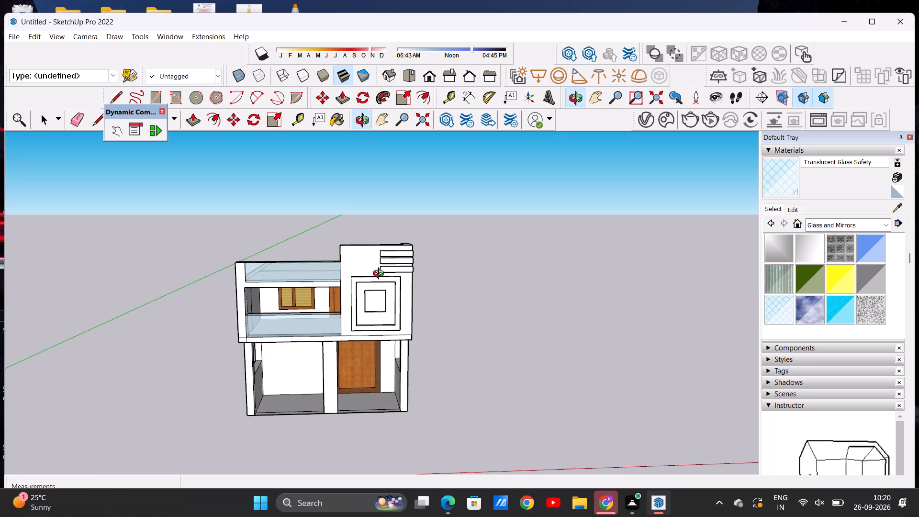
middle_click_drag(381, 275, 373, 273)
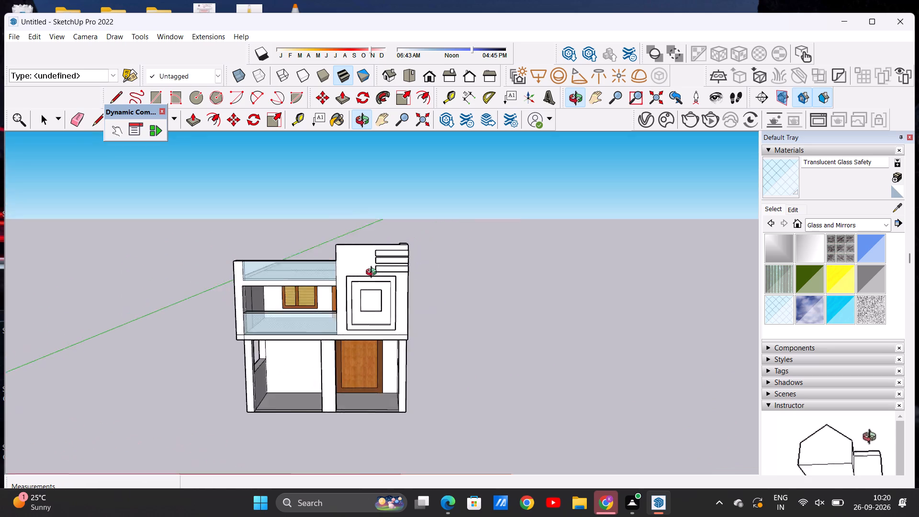
middle_click_drag(373, 273, 396, 268)
middle_click(388, 262)
middle_click_drag(367, 291, 339, 265)
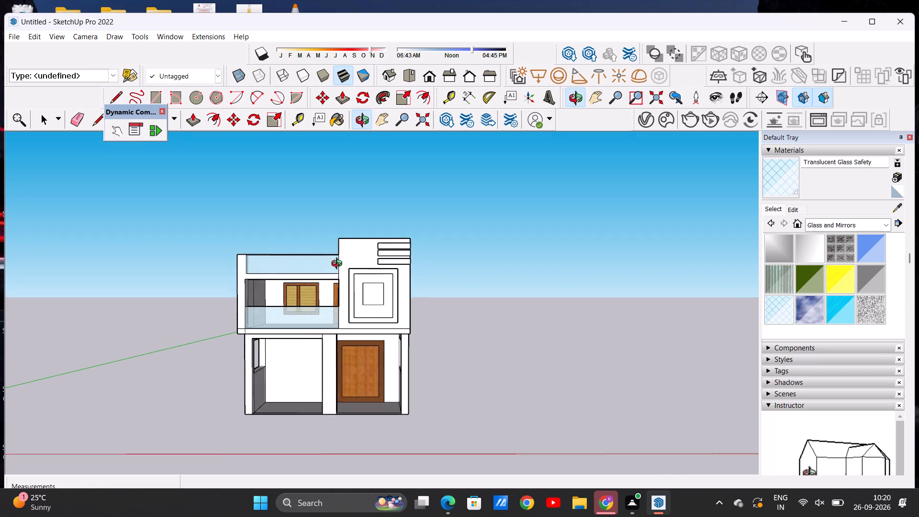
middle_click_drag(339, 265, 331, 283)
scroll(378, 271, "up", 5)
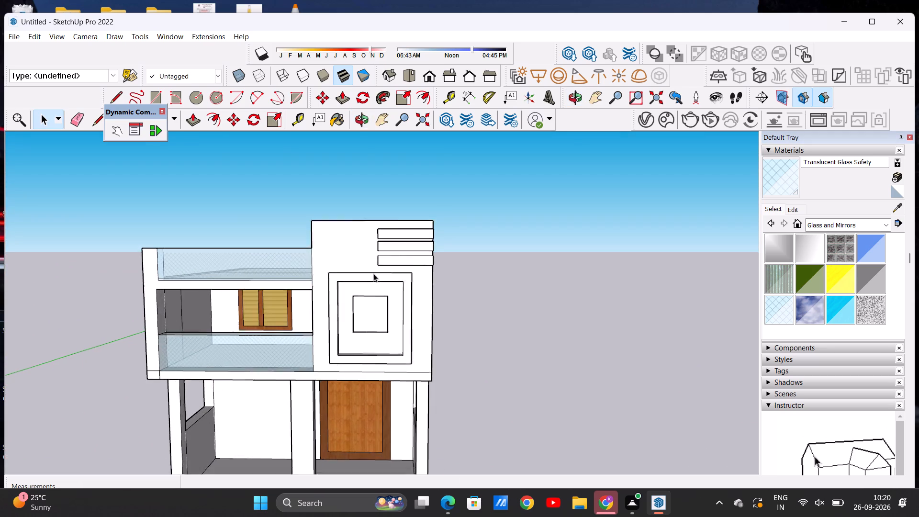
scroll(373, 273, "up", 1)
scroll(373, 273, "down", 4)
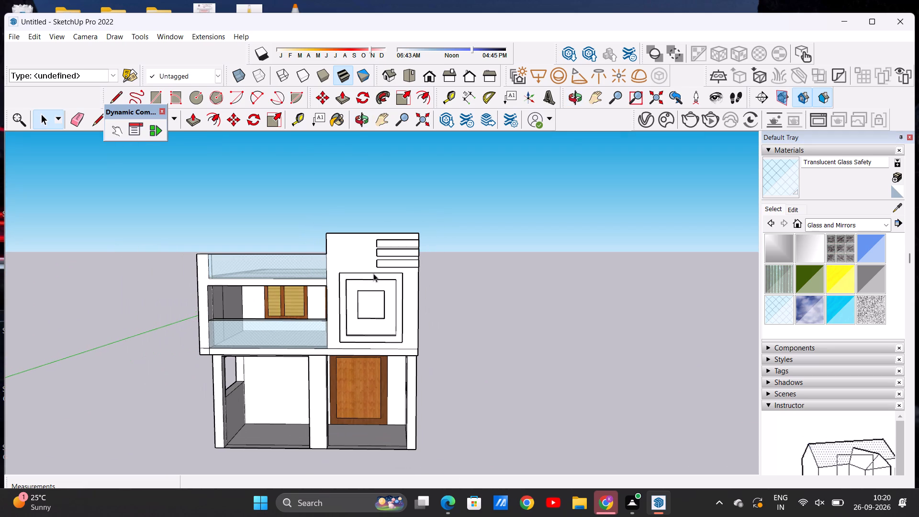
scroll(330, 236, "up", 3)
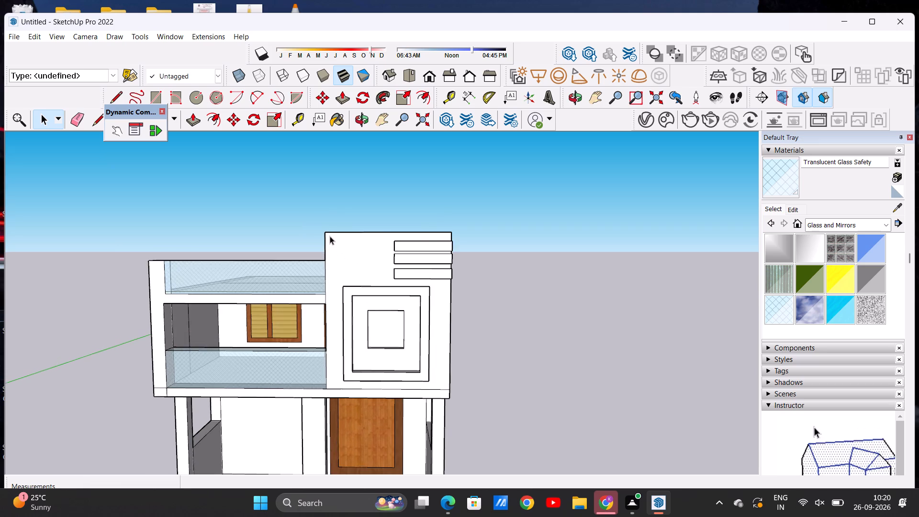
middle_click_drag(338, 248, 525, 313)
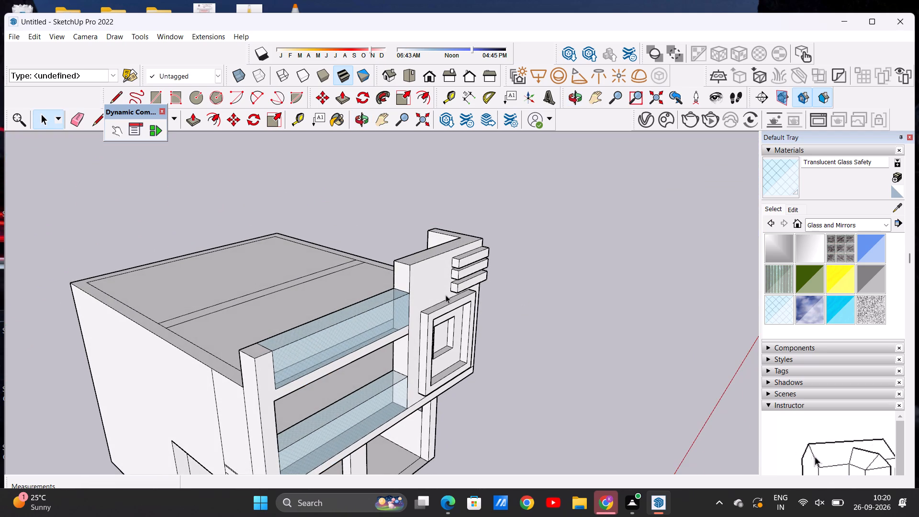
scroll(412, 286, "up", 5)
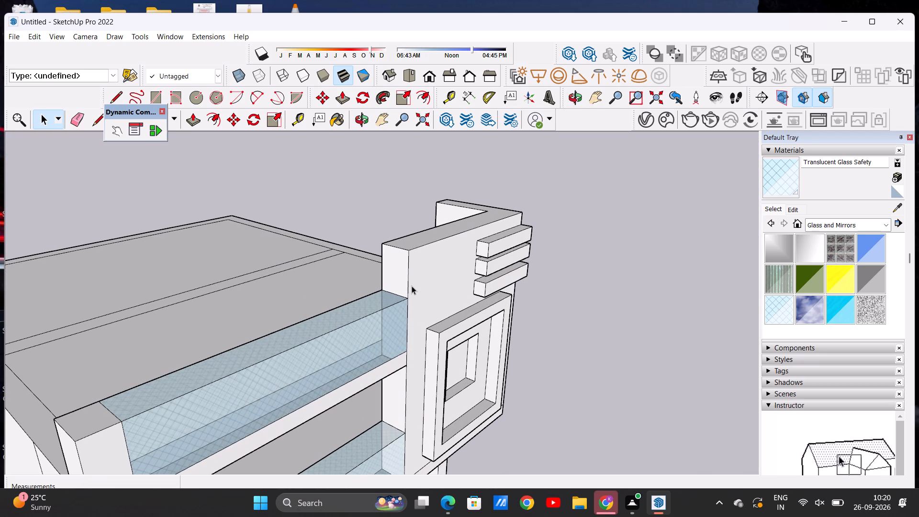
scroll(411, 285, "down", 7)
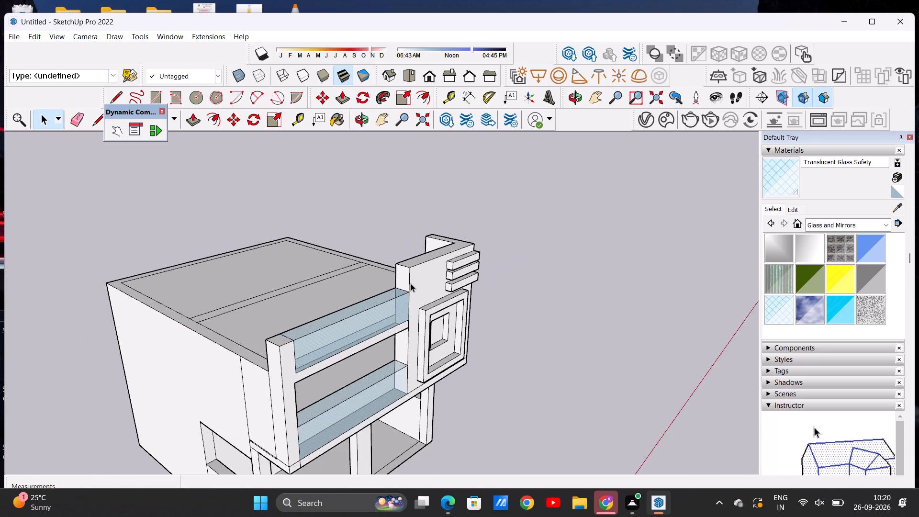
scroll(411, 283, "down", 4)
middle_click_drag(416, 349, 269, 316)
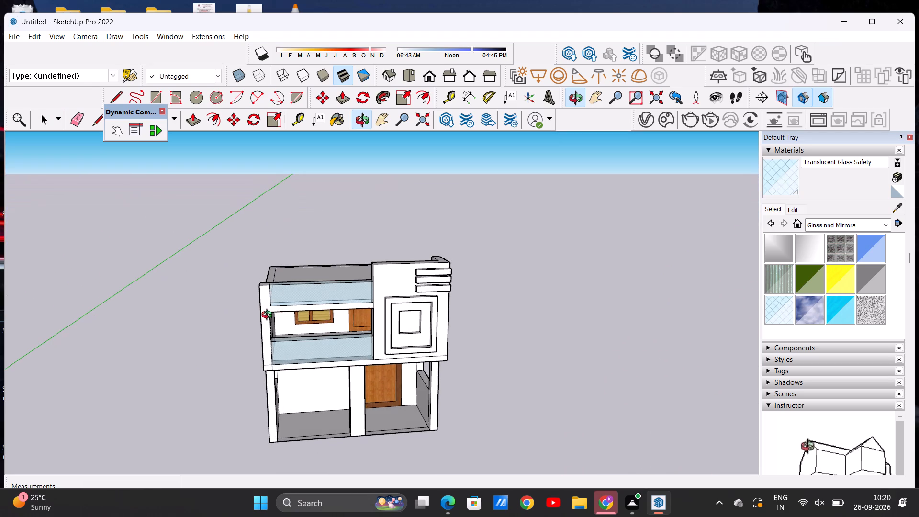
middle_click_drag(269, 316, 247, 258)
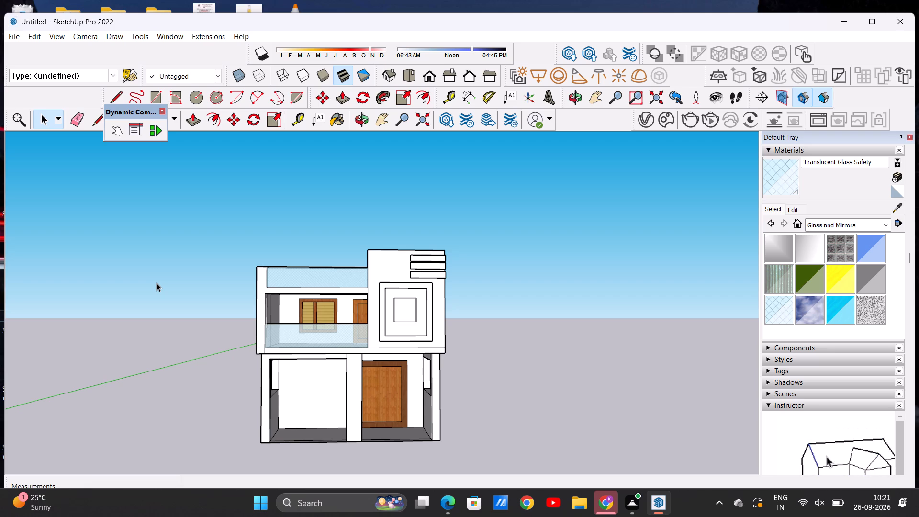
scroll(292, 277, "down", 10)
scroll(304, 296, "down", 14)
scroll(318, 324, "up", 10)
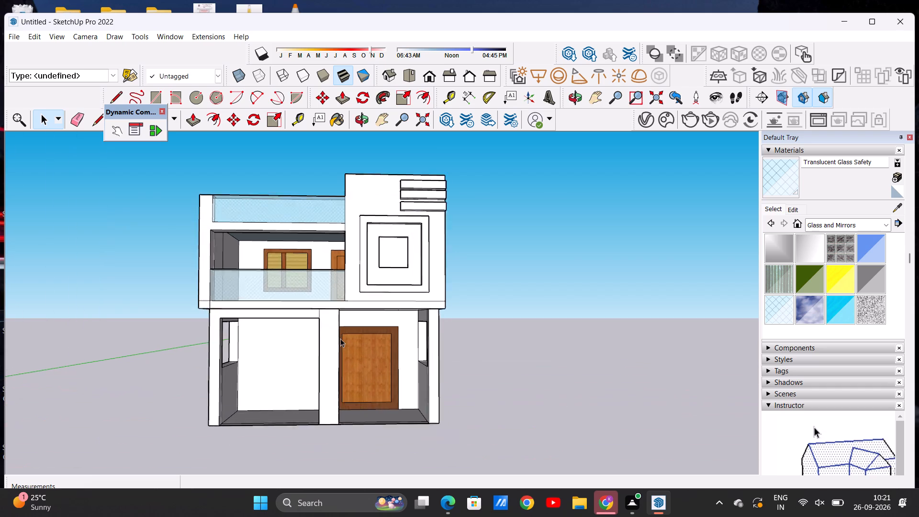
scroll(340, 338, "up", 3)
scroll(269, 281, "down", 5)
scroll(218, 240, "up", 4)
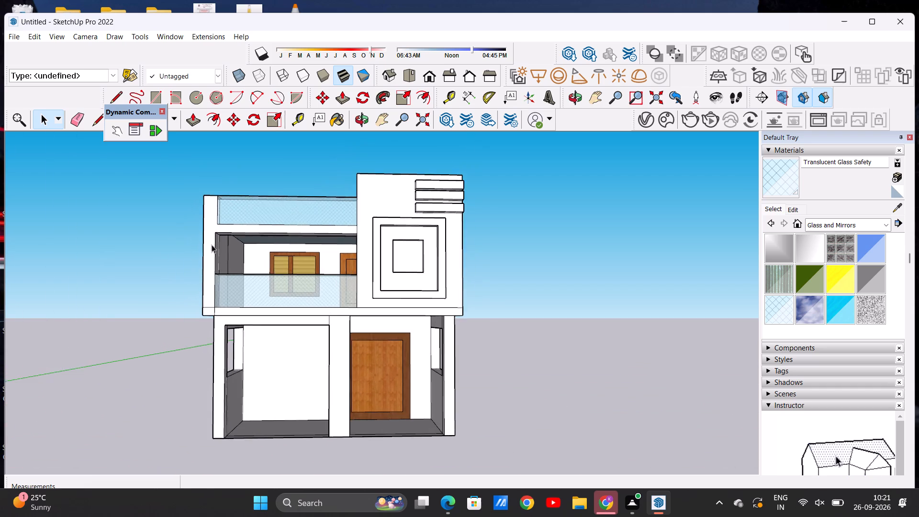
scroll(206, 260, "down", 4)
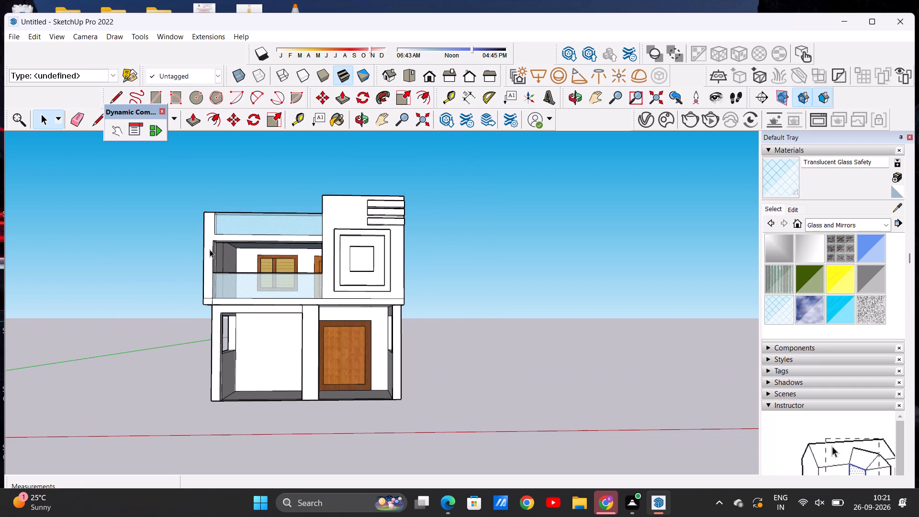
Push/Pull the border strip around the main roof up 11 1/4" to the height of the front parapet.
middle_click_drag(235, 258, 246, 317)
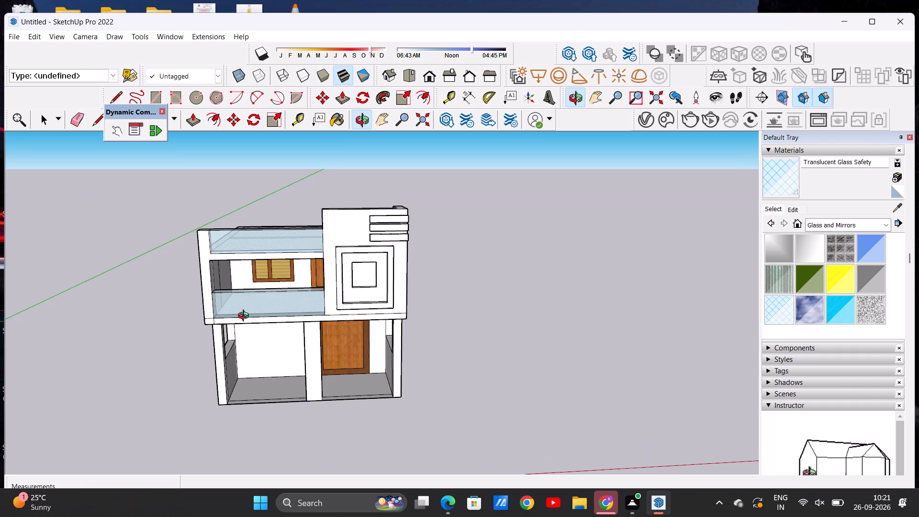
middle_click_drag(246, 317, 480, 330)
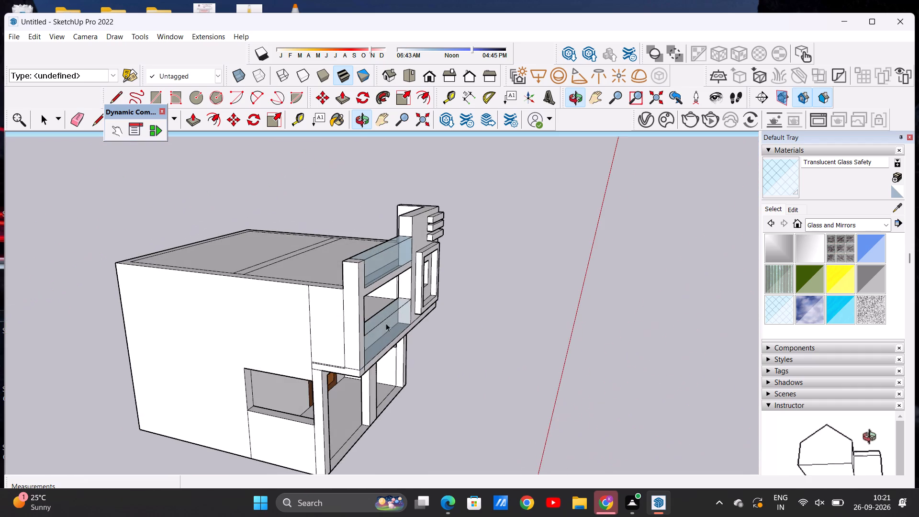
middle_click_drag(330, 326, 427, 354)
scroll(321, 294, "down", 3)
middle_click_drag(318, 322, 308, 368)
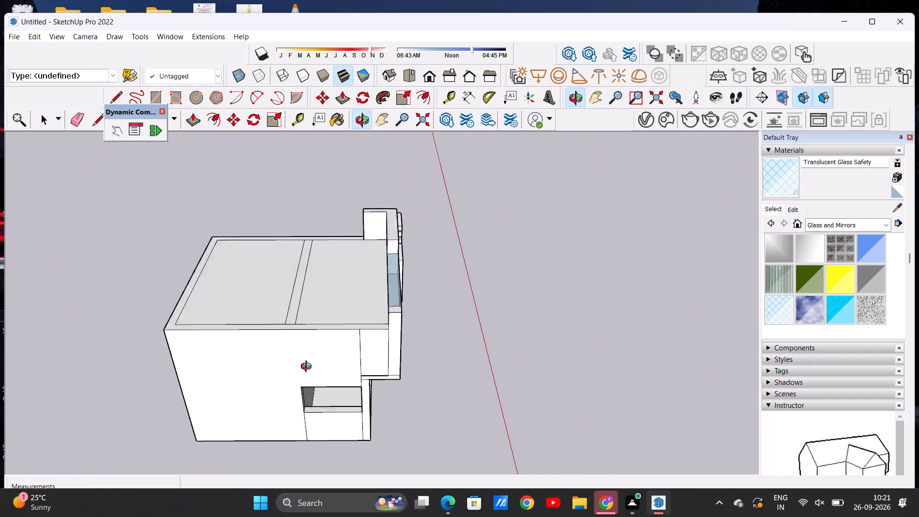
middle_click_drag(308, 368, 305, 382)
scroll(382, 316, "up", 5)
left_click(190, 117)
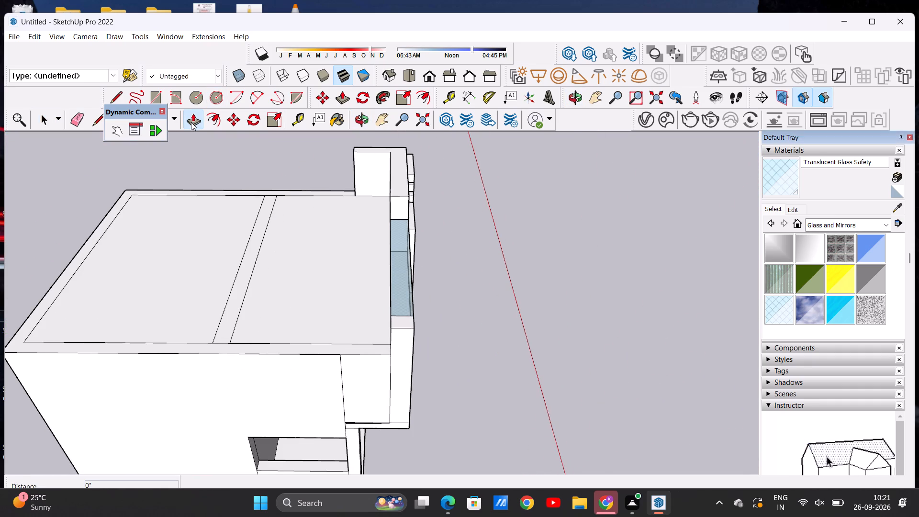
scroll(373, 344, "up", 6)
left_click(374, 348)
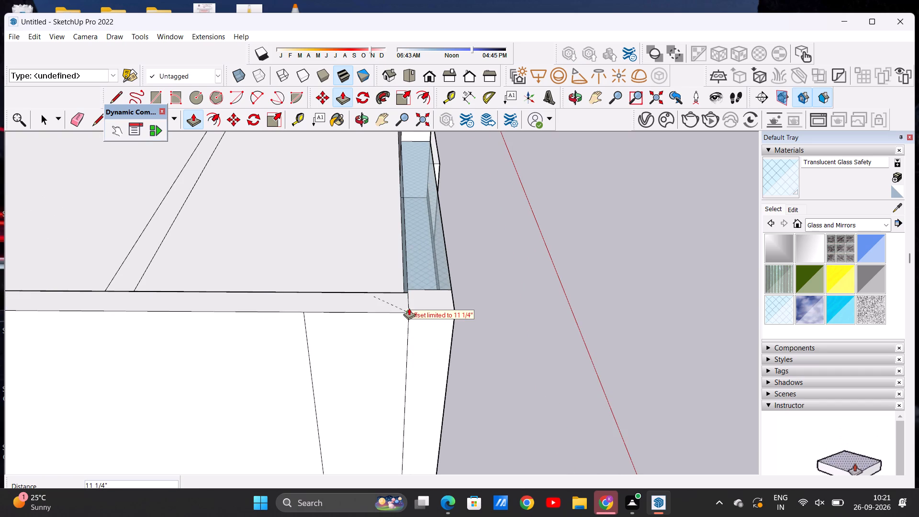
left_click(409, 308)
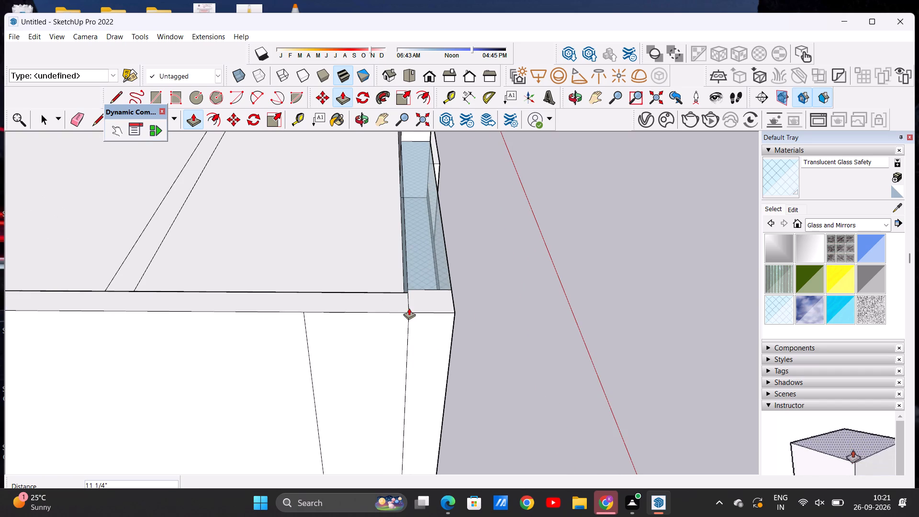
key("space")
middle_click_drag(341, 438, 253, 313)
scroll(257, 343, "down", 10)
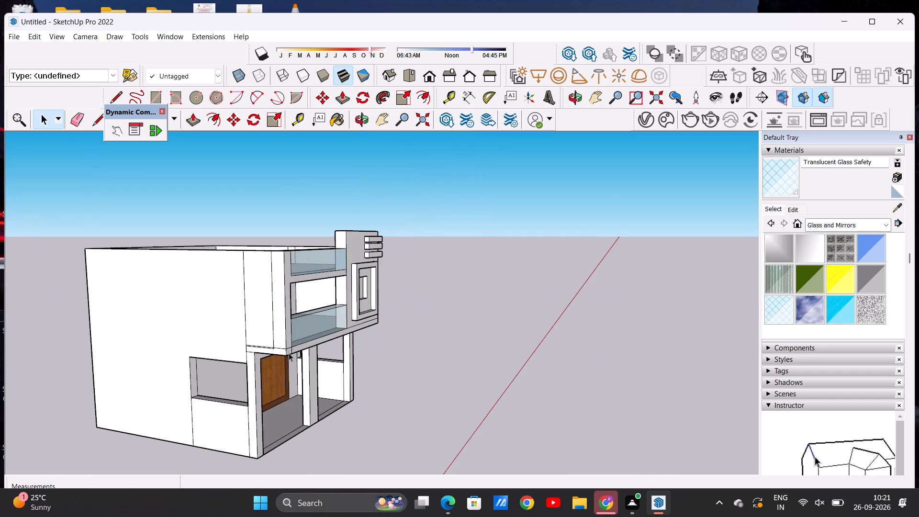
Erase the two leftover vertical edge lines on the upper storey's outer side wall beside the glass balcony.
middle_click_drag(230, 358, 83, 349)
middle_click_drag(87, 349, 119, 353)
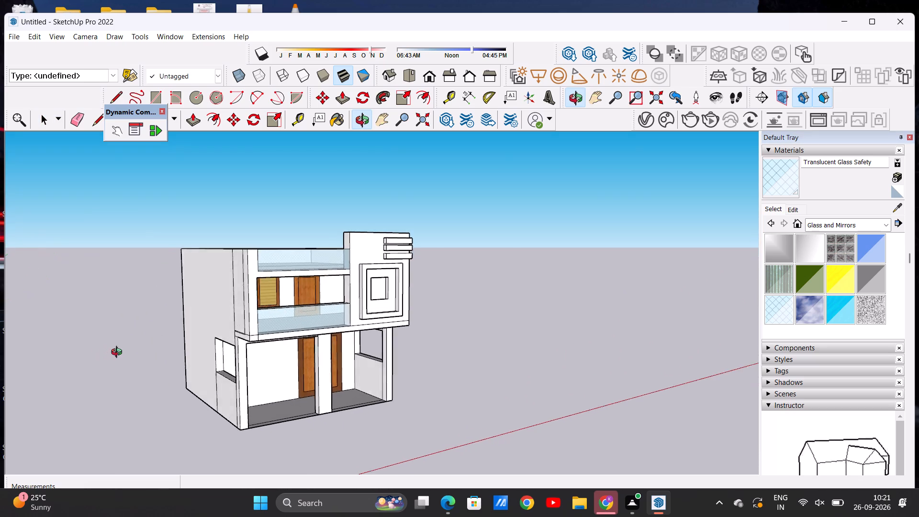
middle_click_drag(119, 353, 122, 353)
scroll(197, 310, "up", 7)
left_click(69, 120)
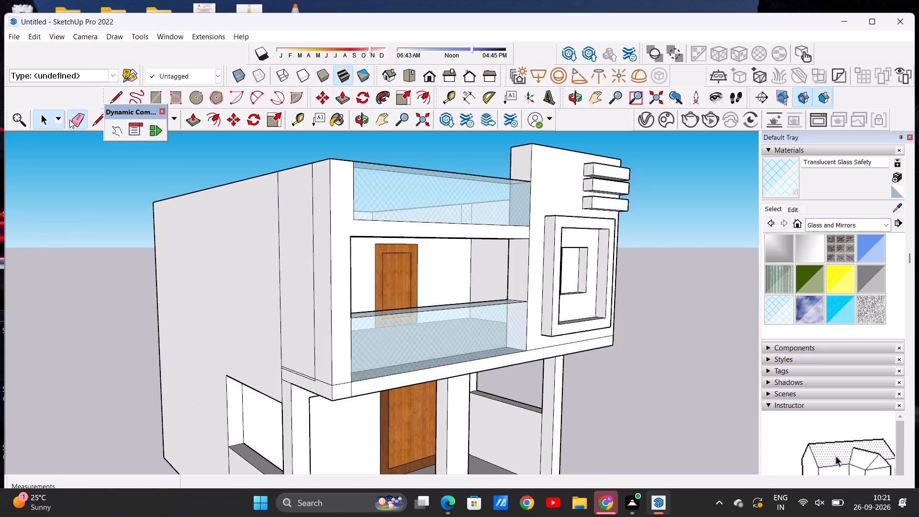
scroll(288, 297, "up", 3)
left_click(277, 290)
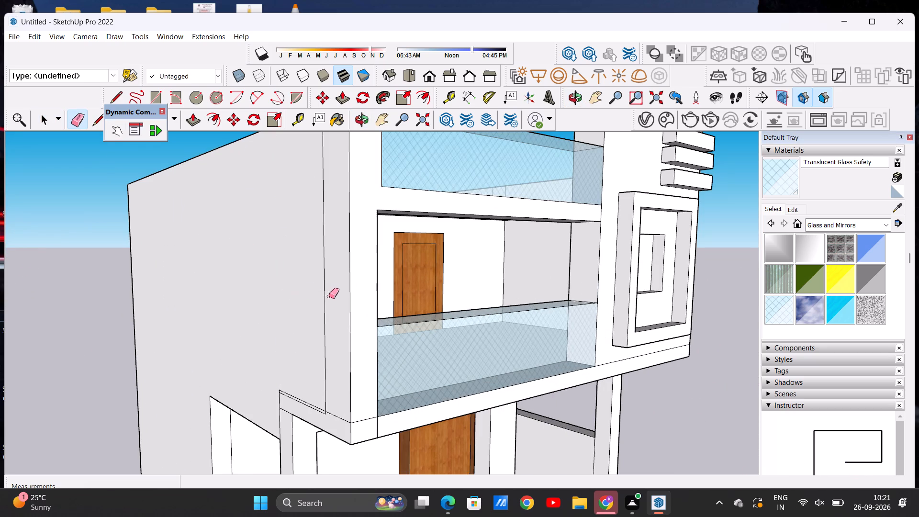
left_click(326, 300)
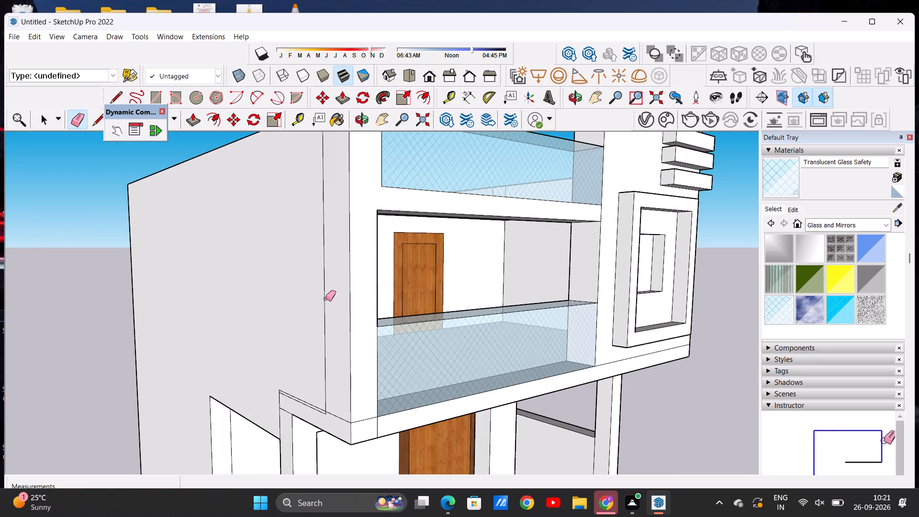
left_click(325, 299)
Erase the leftover vertical line below the porch's side opening on the balcony-side outer wall.
scroll(328, 295, "down", 12)
middle_click_drag(335, 265, 287, 378)
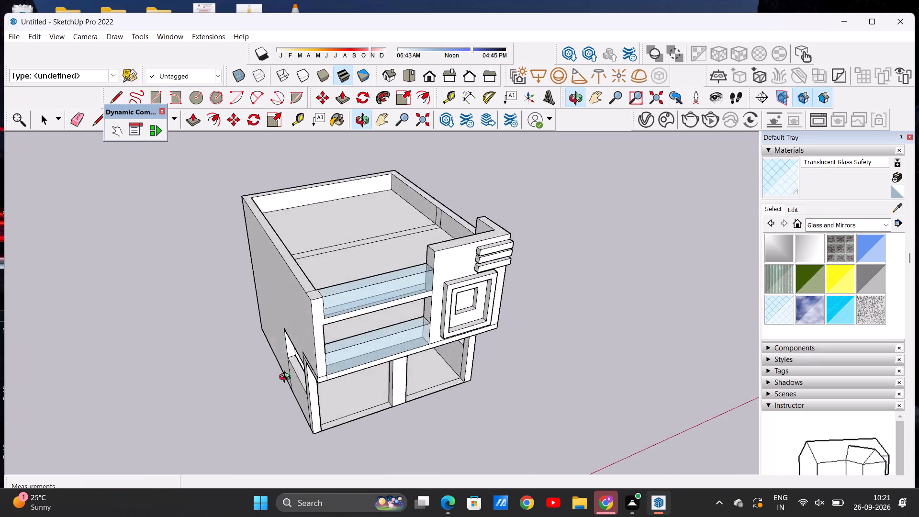
middle_click_drag(287, 378, 301, 299)
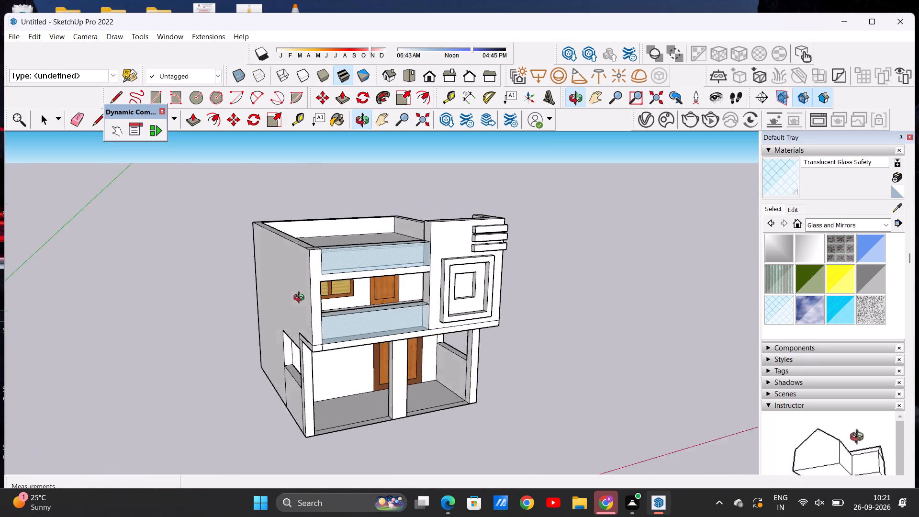
middle_click_drag(301, 299, 361, 279)
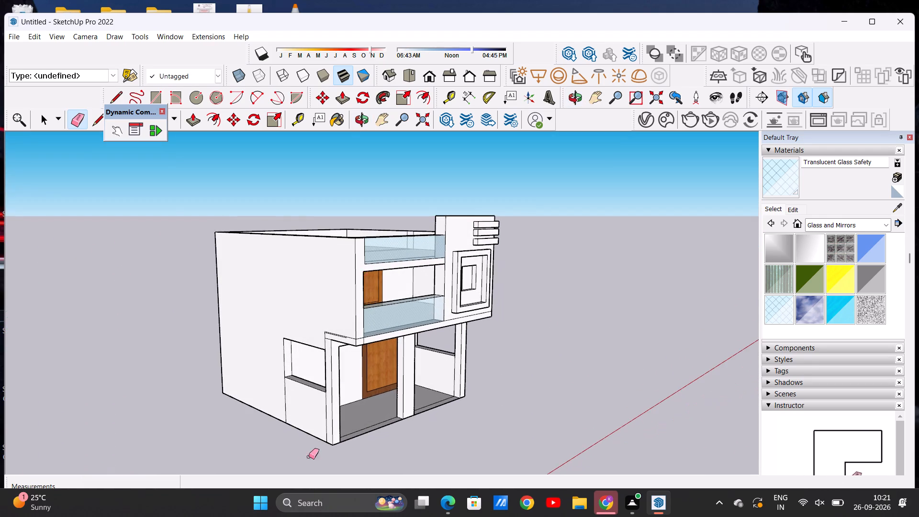
scroll(296, 446, "up", 5)
left_click(279, 381)
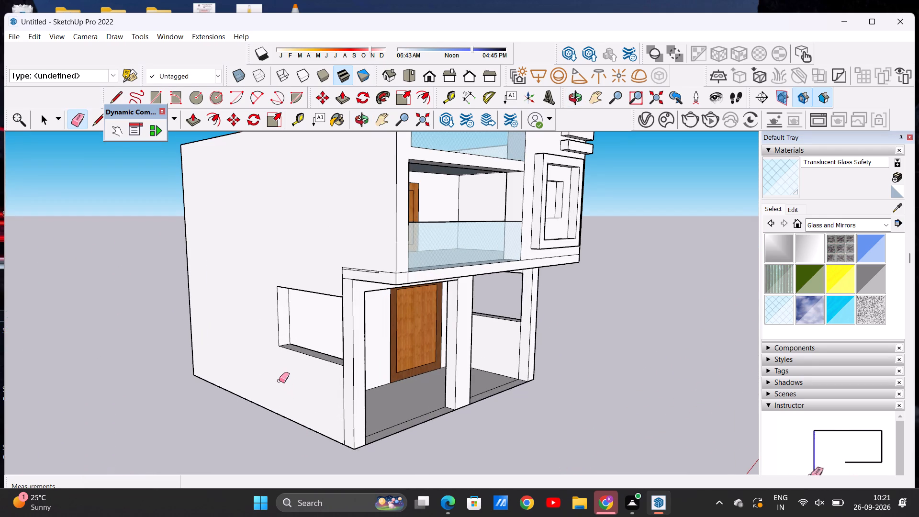
Erase the two leftover vertical lines on the inner side wall of the first-floor balcony.
scroll(275, 393, "down", 6)
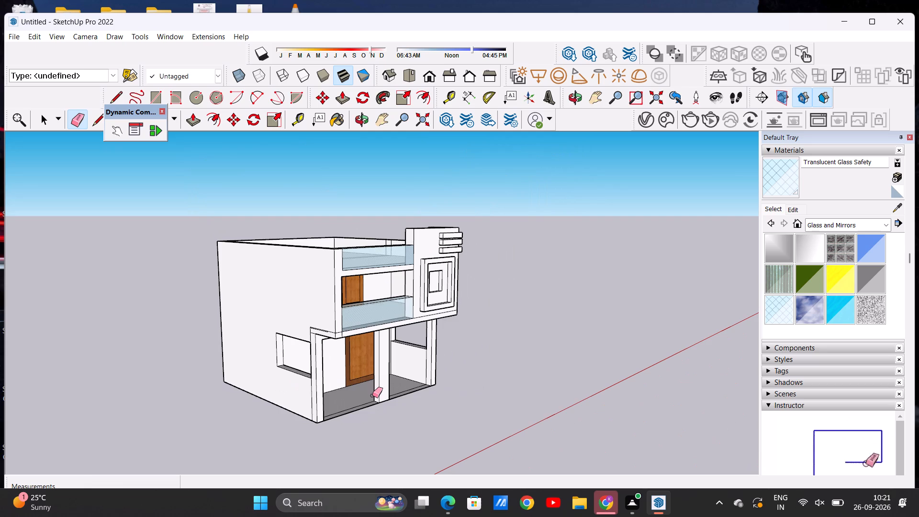
middle_click_drag(372, 395, 113, 418)
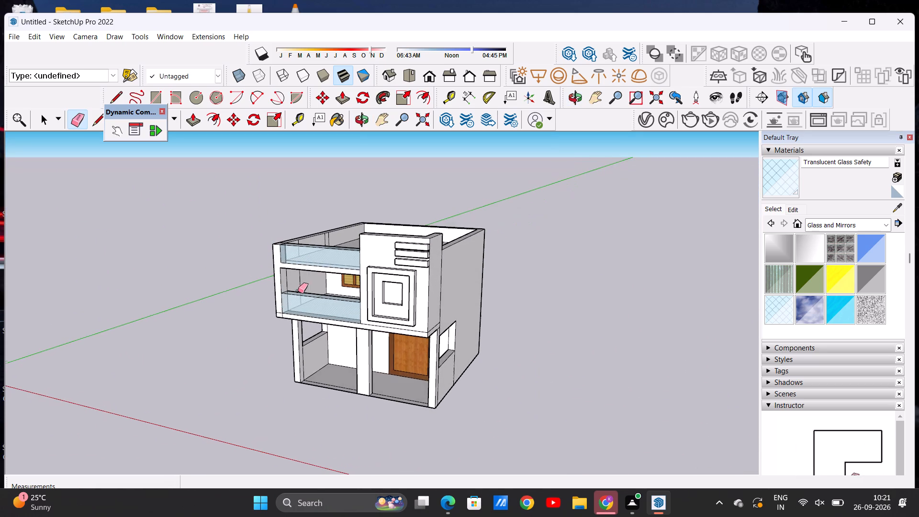
scroll(298, 291, "up", 7)
left_click(301, 275)
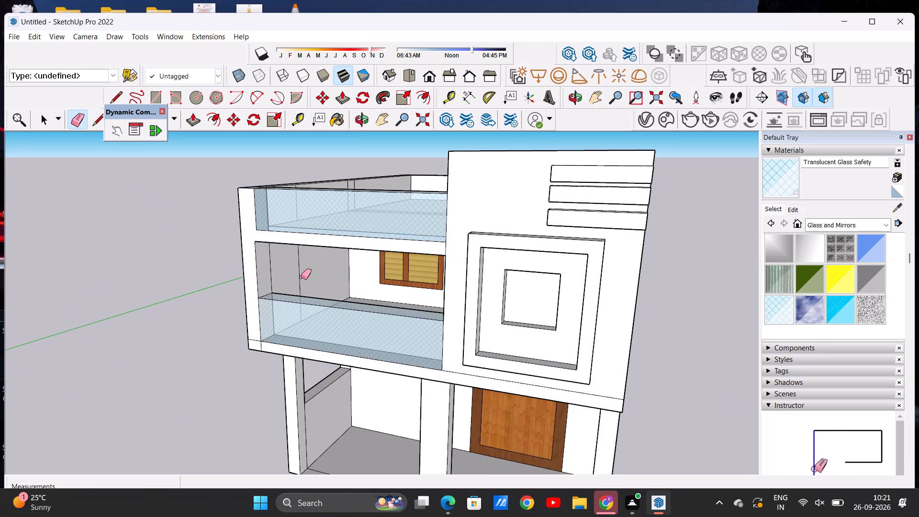
left_click(300, 281)
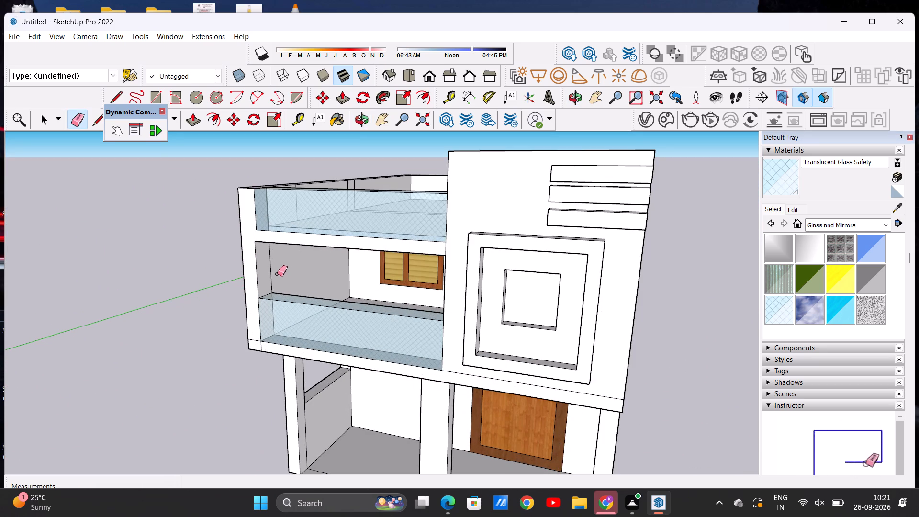
left_click(272, 271)
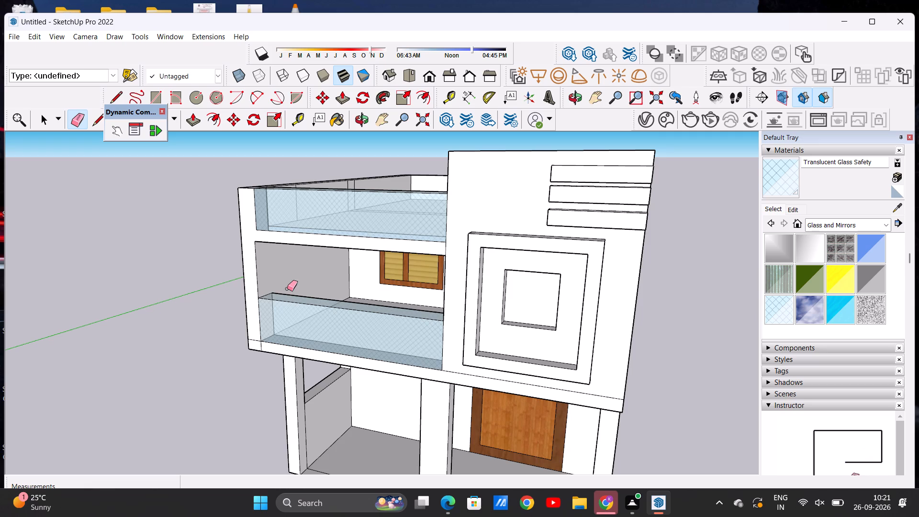
Examine the balcony, its ceiling and the front facade from below, the front and above for leftover lines.
scroll(287, 289, "down", 5)
middle_click_drag(291, 291, 284, 179)
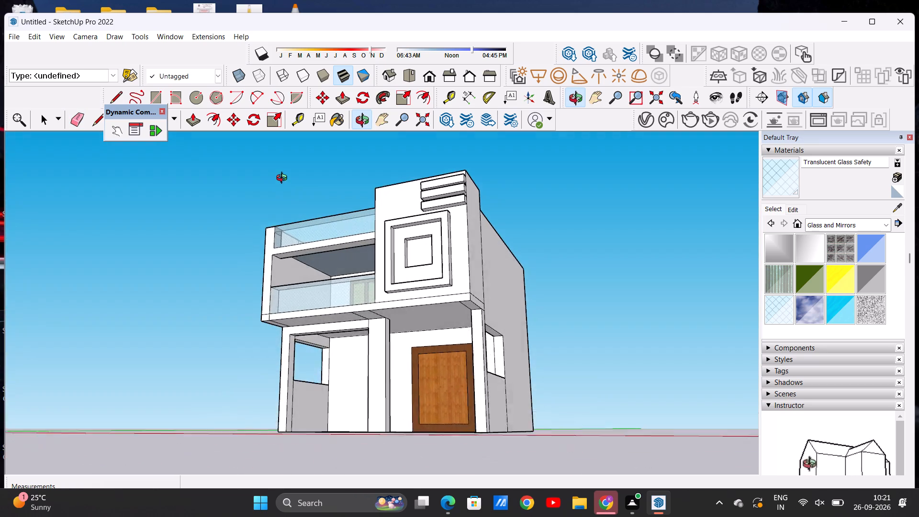
middle_click_drag(284, 179, 279, 171)
middle_click_drag(306, 274, 380, 290)
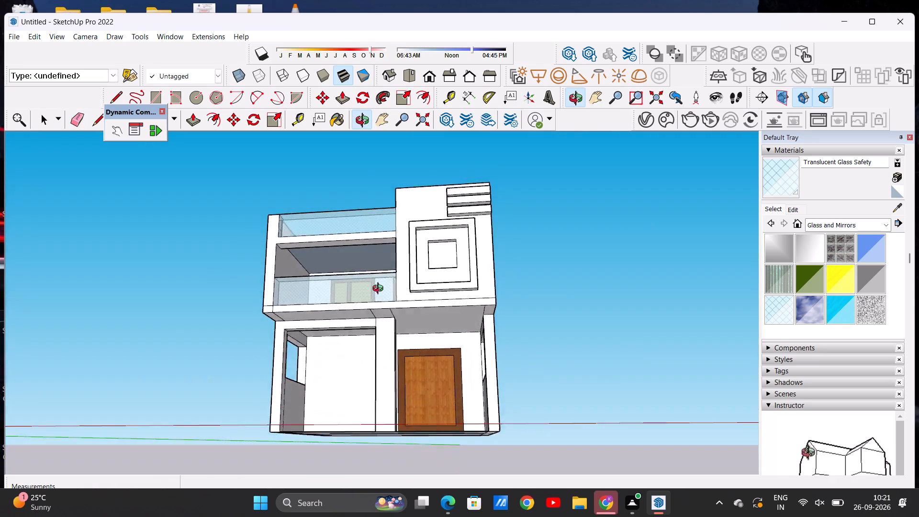
middle_click_drag(380, 290, 381, 265)
scroll(373, 256, "up", 8)
middle_click_drag(340, 281, 340, 292)
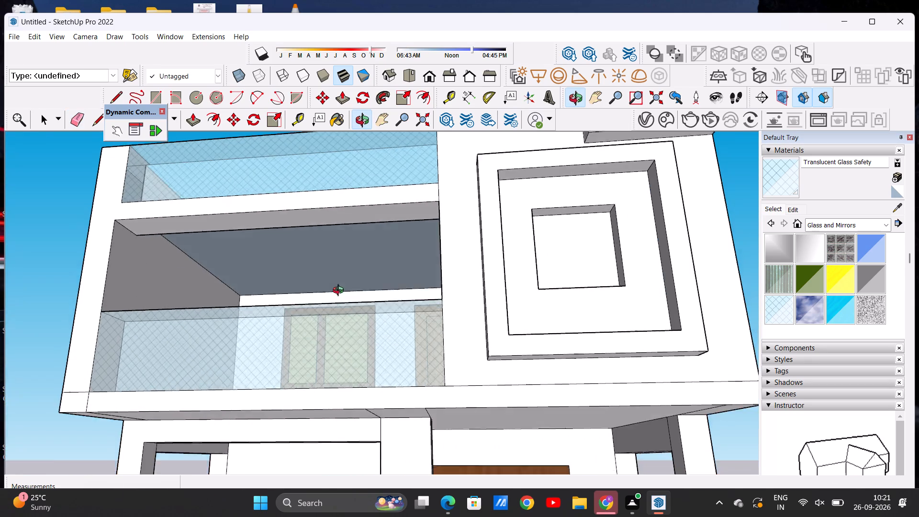
middle_click_drag(340, 292, 400, 462)
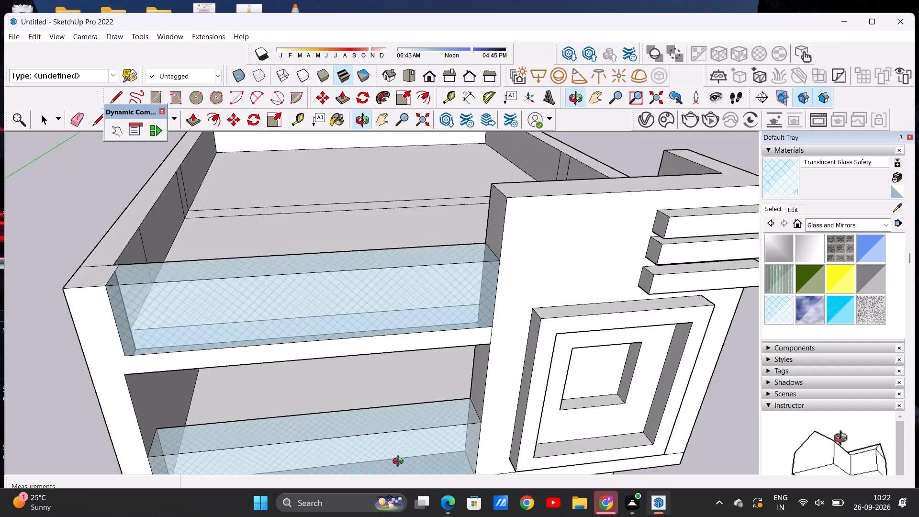
middle_click_drag(400, 462, 380, 380)
scroll(327, 252, "down", 11)
Erase the leftover vertical line on the roof parapet's inner face near the front glass panel.
middle_click_drag(368, 300, 59, 405)
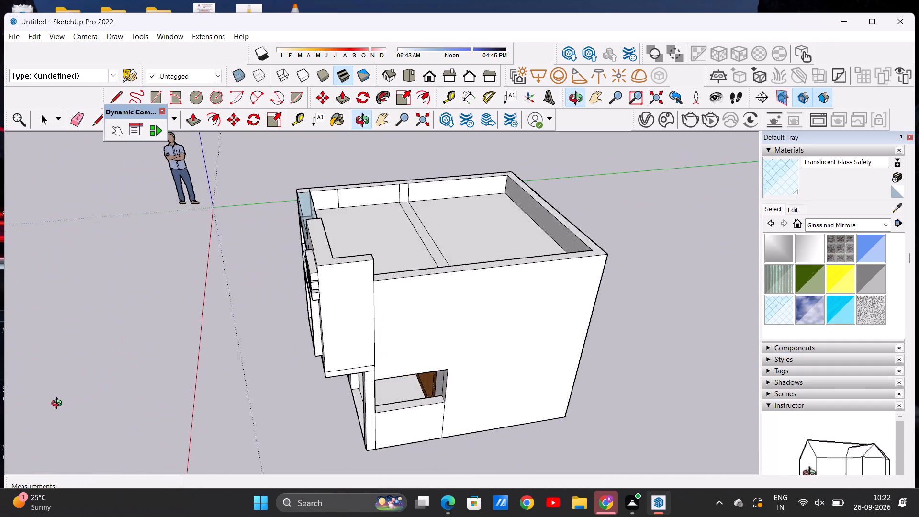
middle_click_drag(59, 405, 50, 409)
scroll(437, 111, "up", 6)
scroll(371, 198, "up", 6)
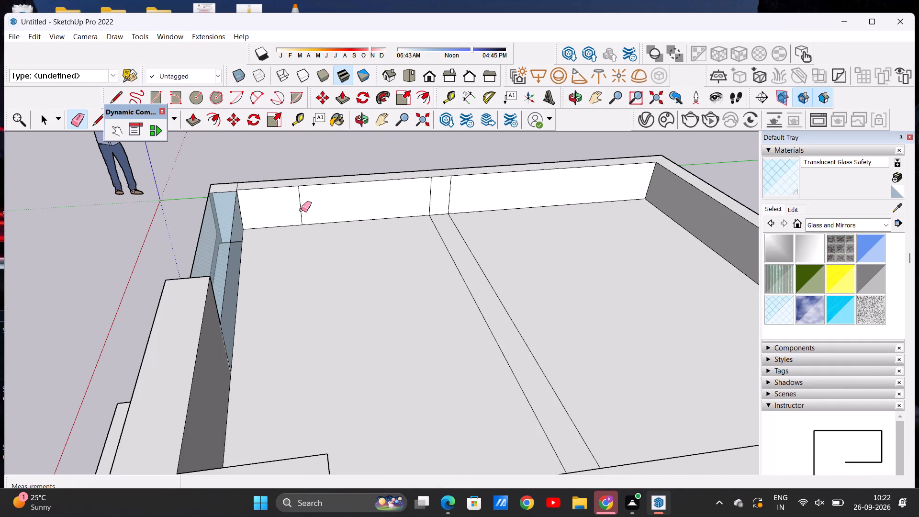
left_click(301, 203)
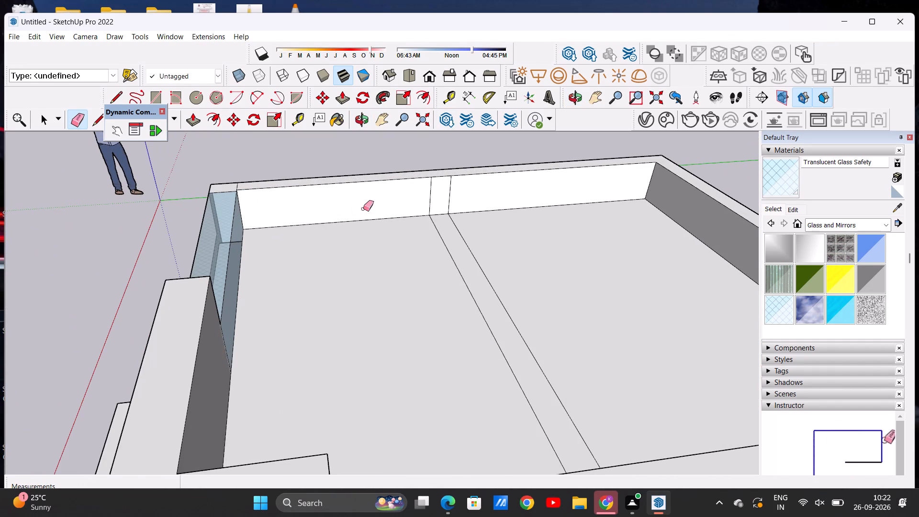
Erase the vertical seam line between the tall front wall's side and the main outer side wall.
scroll(375, 211, "down", 9)
middle_click_drag(281, 276, 339, 95)
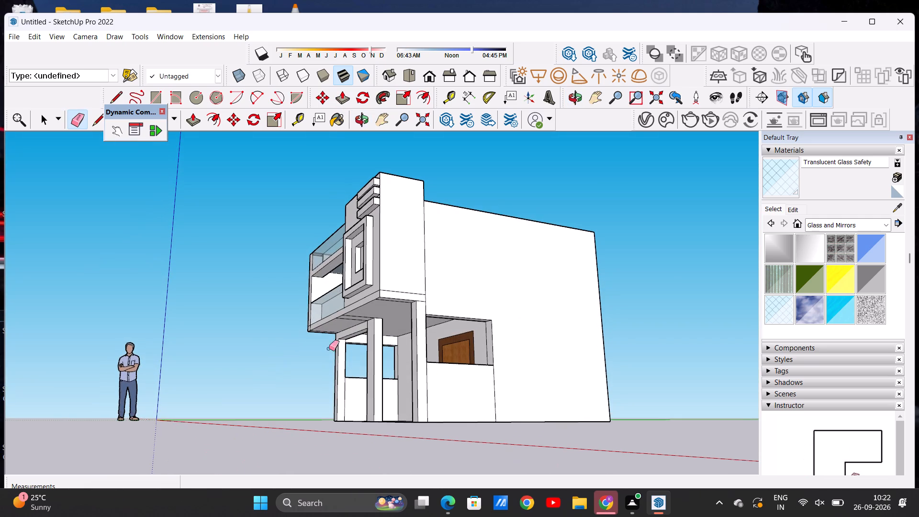
scroll(327, 276, "up", 19)
middle_click_drag(350, 297, 335, 333)
scroll(338, 330, "down", 2)
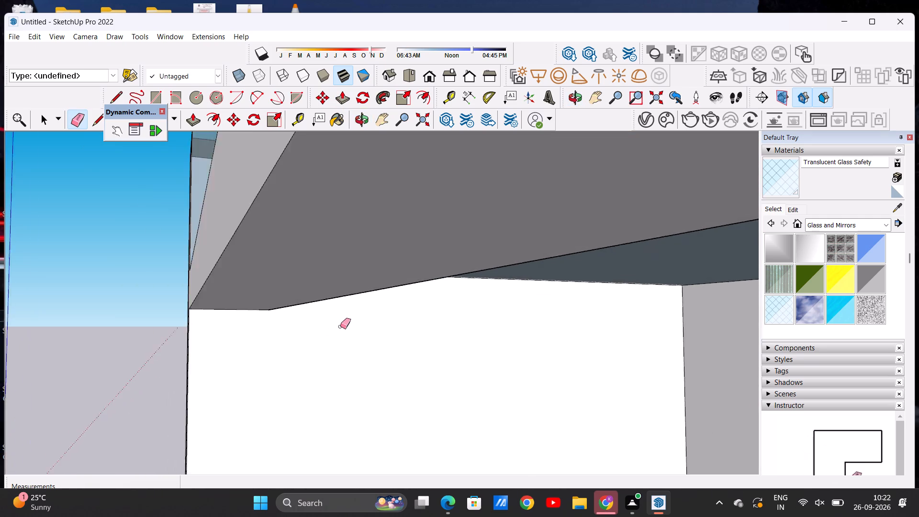
scroll(340, 326, "down", 16)
middle_click_drag(354, 315, 241, 391)
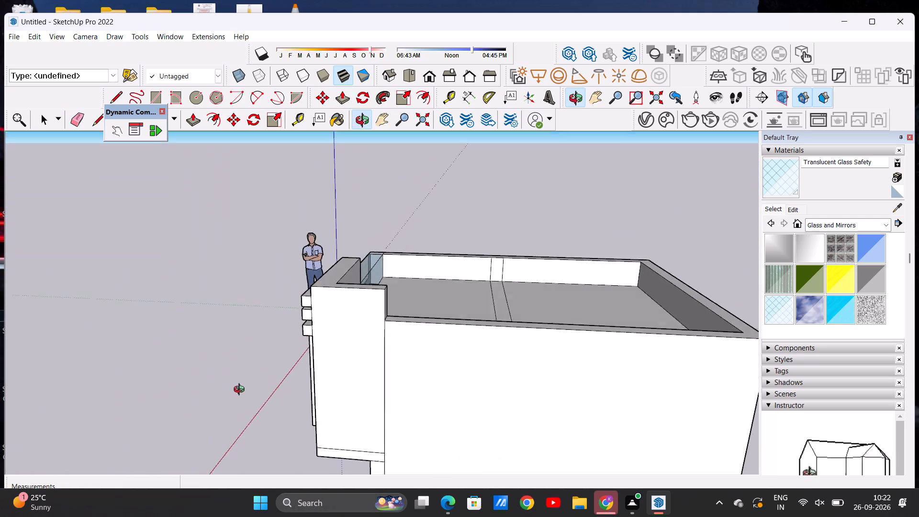
middle_click_drag(241, 391, 620, 368)
middle_click_drag(506, 361, 197, 324)
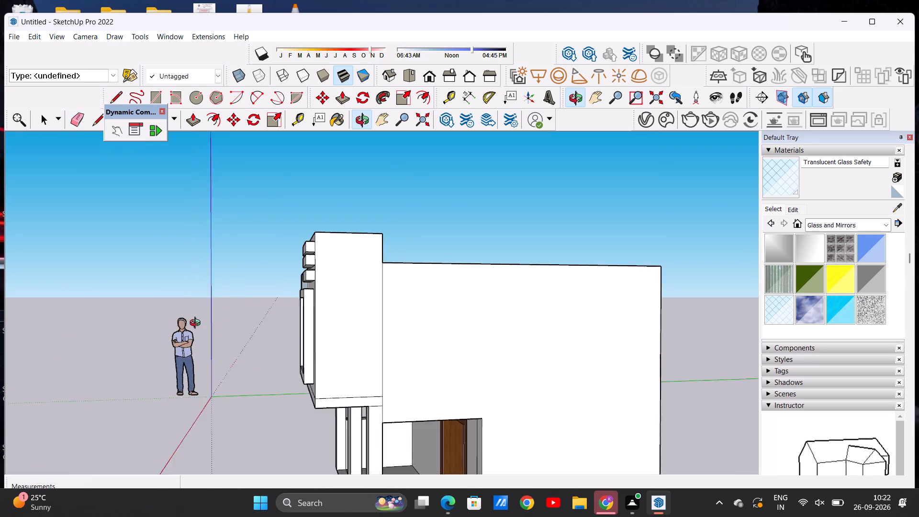
middle_click_drag(197, 324, 195, 324)
scroll(345, 323, "up", 4)
left_click_drag(379, 321, 405, 321)
Erase the two vertical lines below the porch's side opening on the outer wall under the tall front wall.
scroll(416, 306, "down", 6)
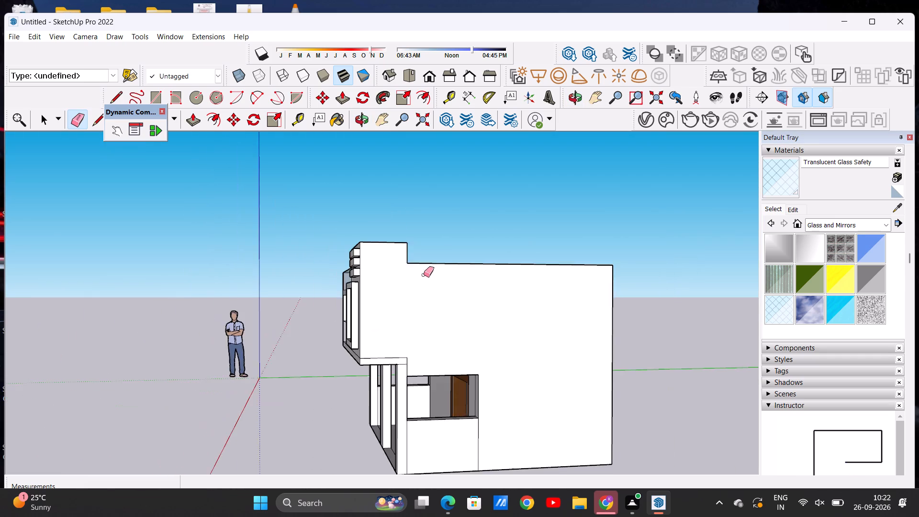
scroll(424, 275, "down", 5)
scroll(463, 397, "up", 6)
left_click_drag(458, 400, 480, 400)
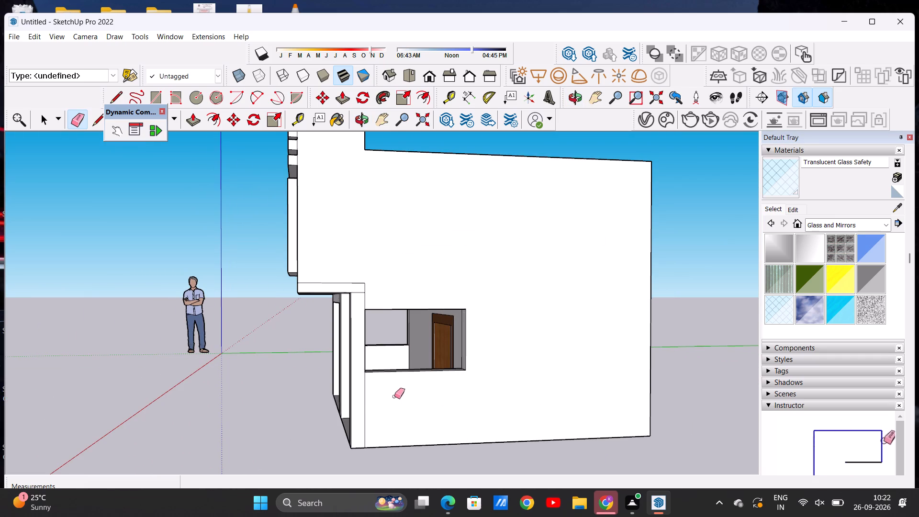
left_click_drag(359, 406, 374, 406)
Examine the cleaned-up front elevation, from the roof and balcony down to the ground-floor porch.
scroll(408, 393, "down", 1)
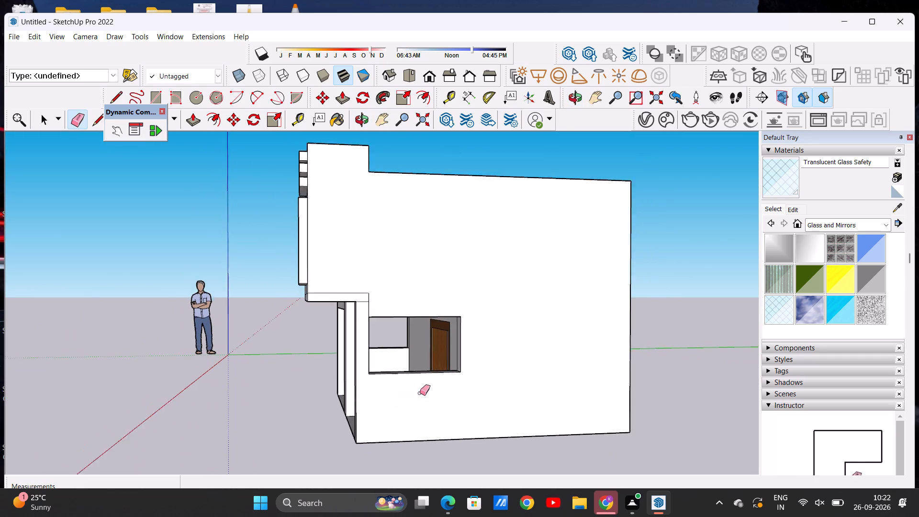
scroll(420, 393, "down", 2)
middle_click_drag(269, 413, 574, 390)
middle_click_drag(574, 390, 596, 434)
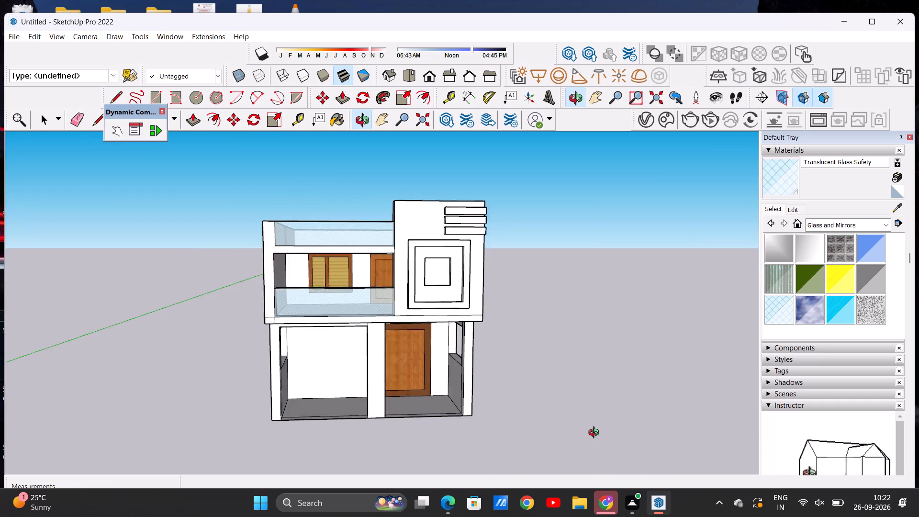
middle_click_drag(596, 434, 578, 438)
scroll(569, 424, "down", 5)
scroll(472, 337, "up", 2)
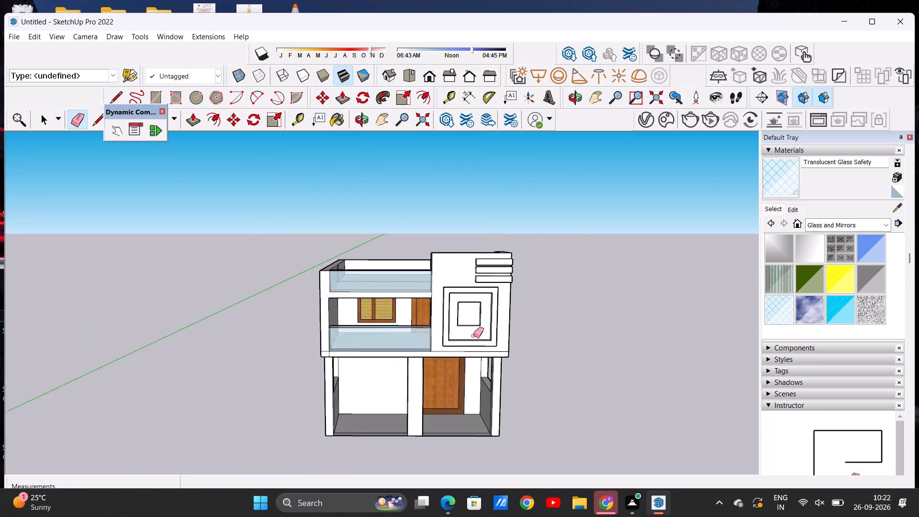
scroll(473, 336, "up", 5)
key("space")
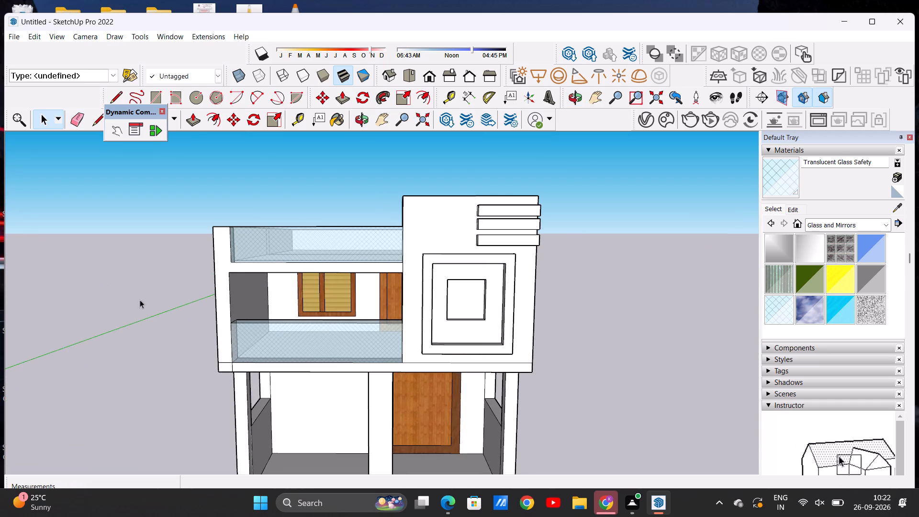
middle_click_drag(236, 270, 257, 268)
scroll(257, 268, "down", 8)
scroll(275, 364, "up", 8)
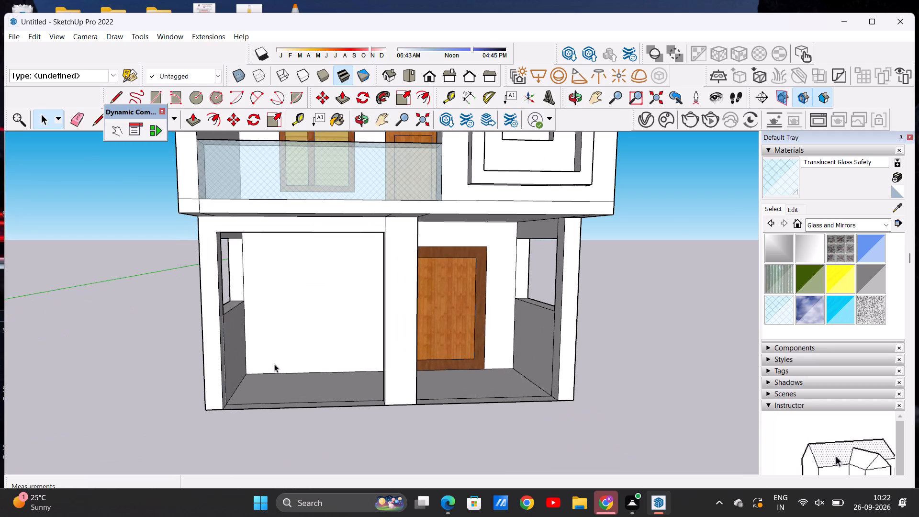
Push/Pull the narrow floor strip along the porch's front edge upward, in the wider bay beside the central column.
middle_click_drag(267, 414, 275, 460)
scroll(267, 414, "down", 1)
scroll(376, 401, "up", 2)
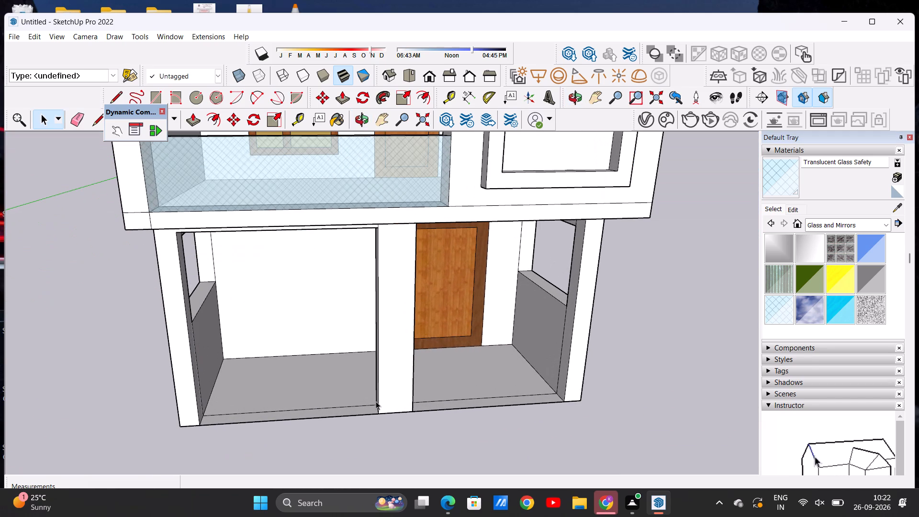
left_click(195, 116)
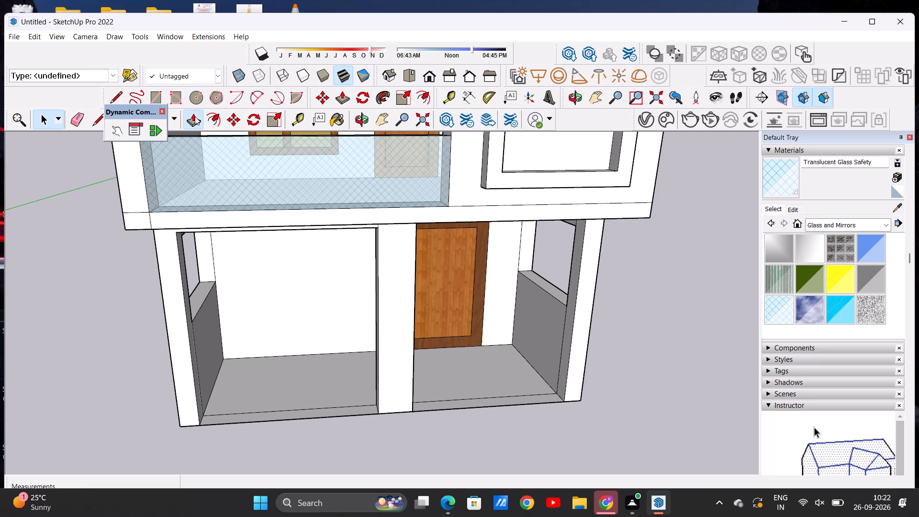
scroll(368, 401, "up", 4)
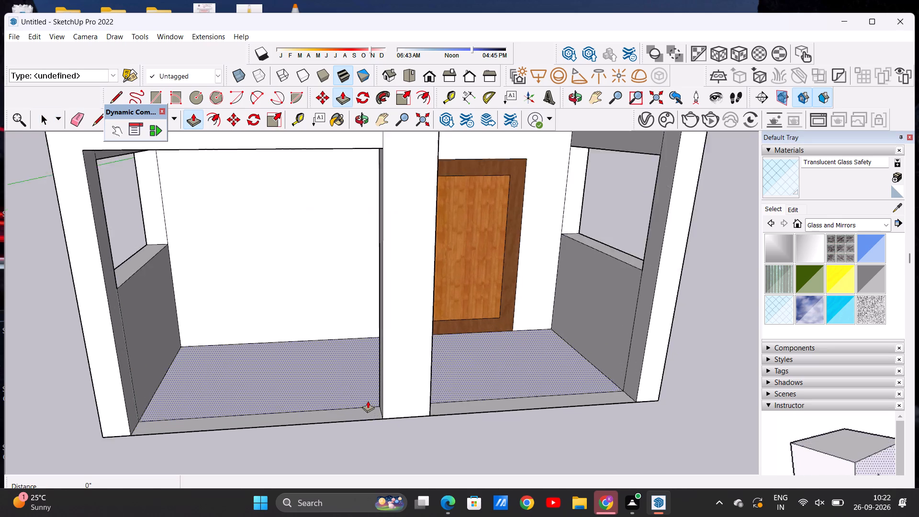
scroll(368, 401, "up", 4)
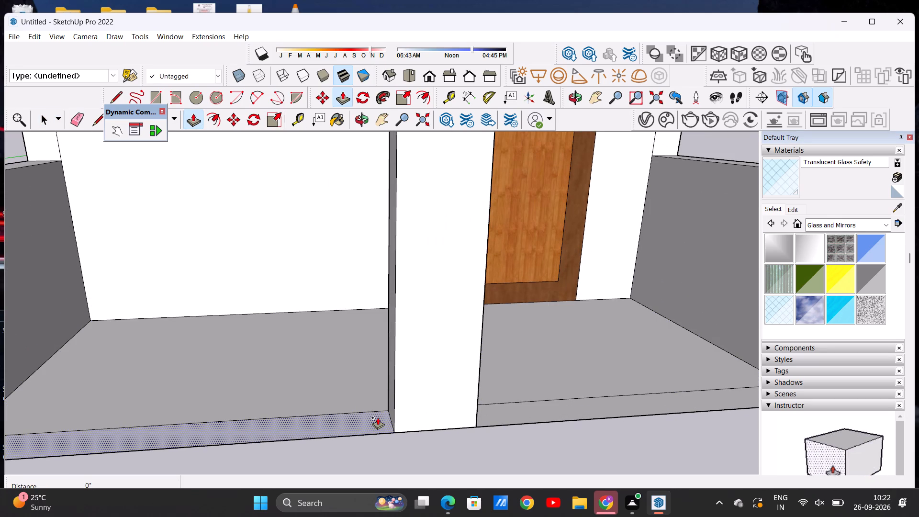
left_click(378, 417)
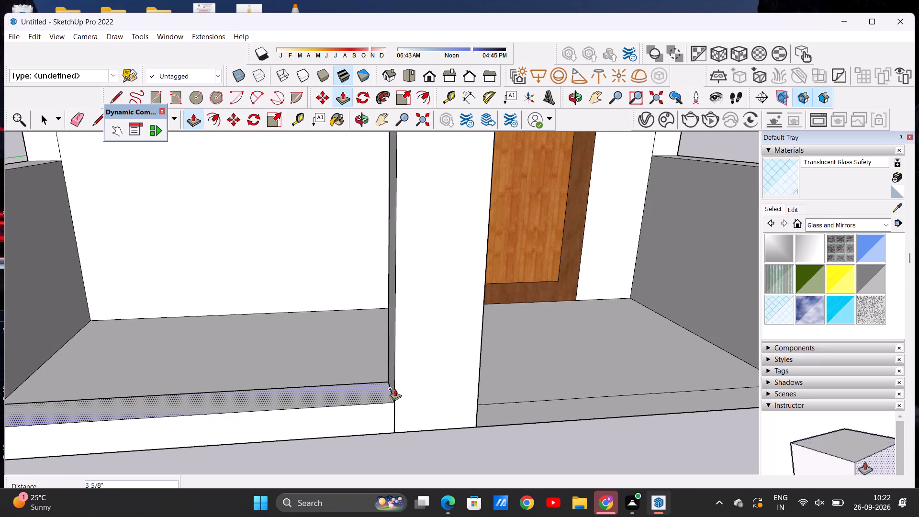
Push/Pull the porch's front floor strip upward in the door bay about 3 7/16 inches, matching the finished strip in the adjacent bay.
left_click(395, 390)
left_click(492, 405)
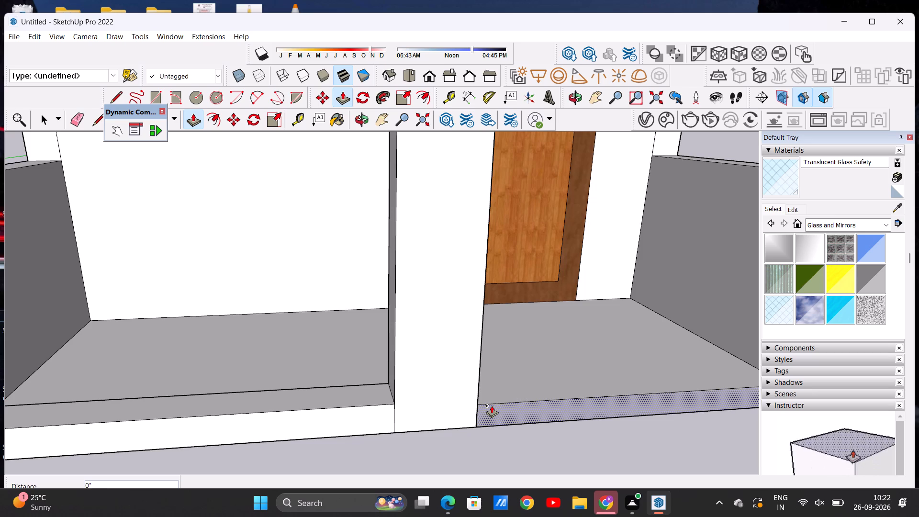
left_click(393, 403)
key("space")
Examine the porch's front edge, both bays and the ceiling underside from above and from low in front.
scroll(359, 395, "down", 13)
middle_click_drag(368, 419, 332, 386)
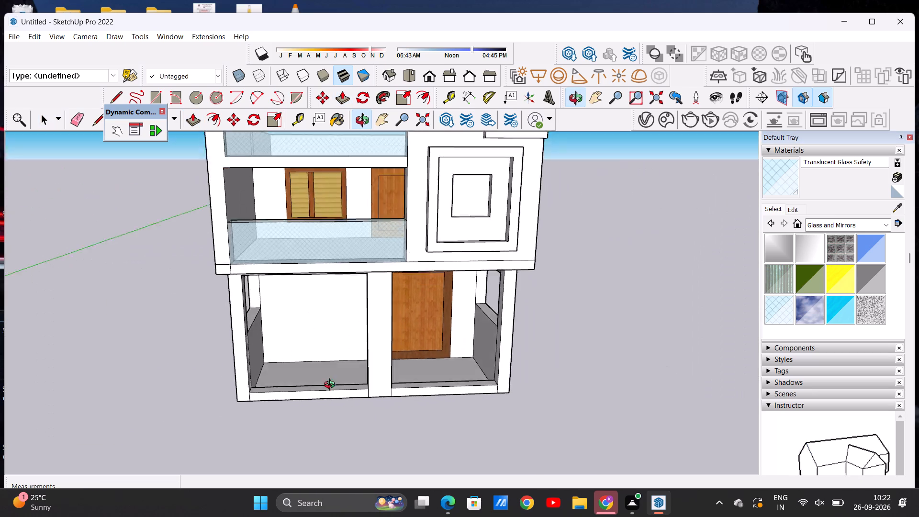
middle_click_drag(332, 386, 339, 394)
scroll(343, 364, "up", 4)
scroll(328, 433, "down", 1)
middle_click_drag(328, 436, 333, 382)
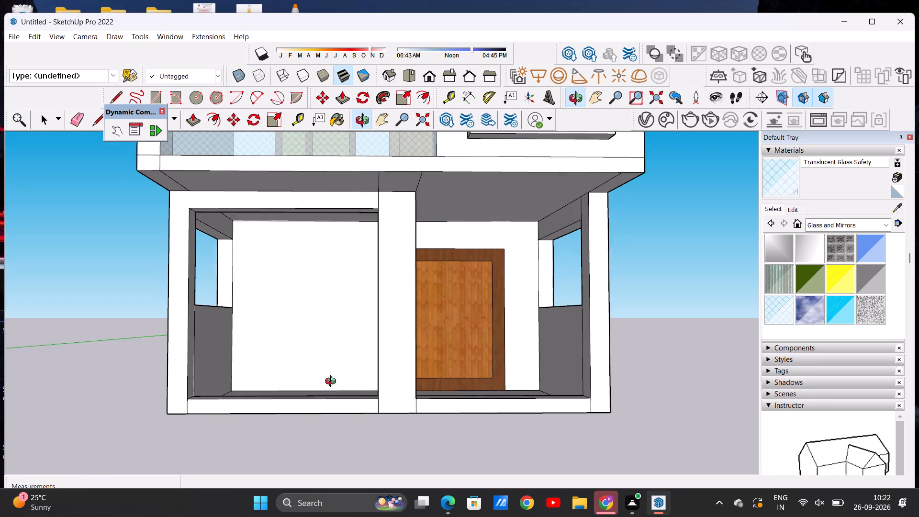
middle_click_drag(333, 382, 333, 382)
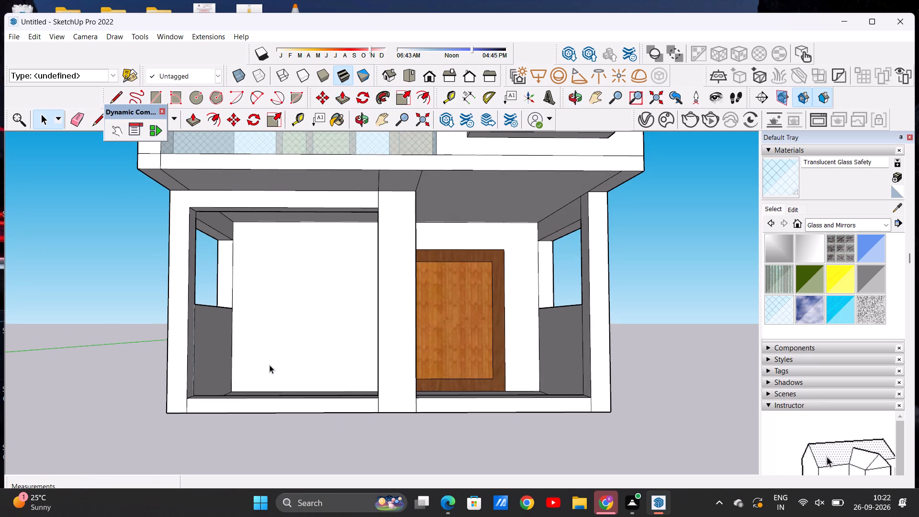
Draw a circle of about 9/16 inch radius near the top of the porch outer post's inner side face, in the bay without the door.
middle_click_drag(184, 236, 152, 258)
scroll(187, 225, "up", 2)
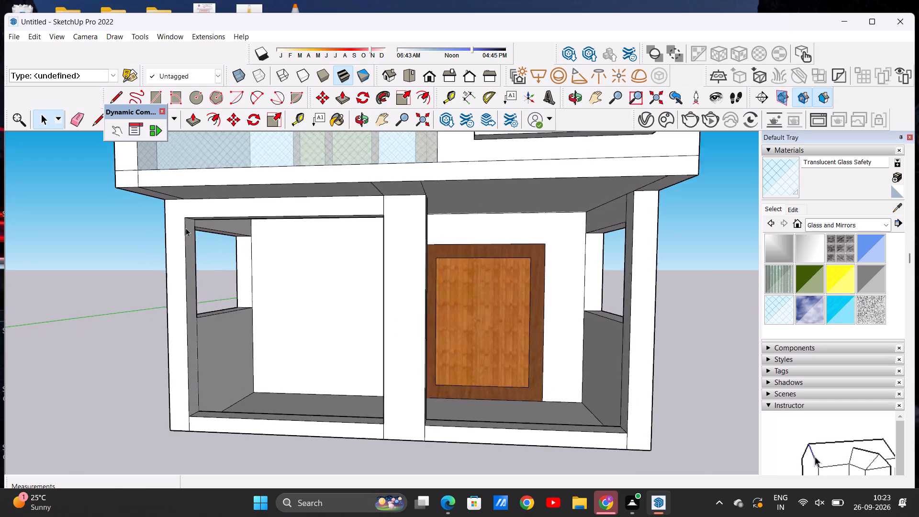
scroll(186, 228, "up", 4)
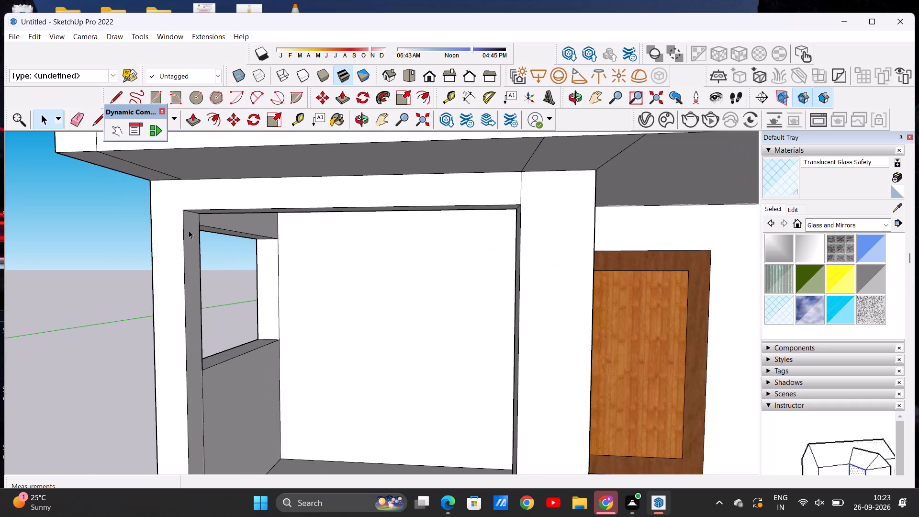
left_click(197, 93)
scroll(191, 228, "up", 2)
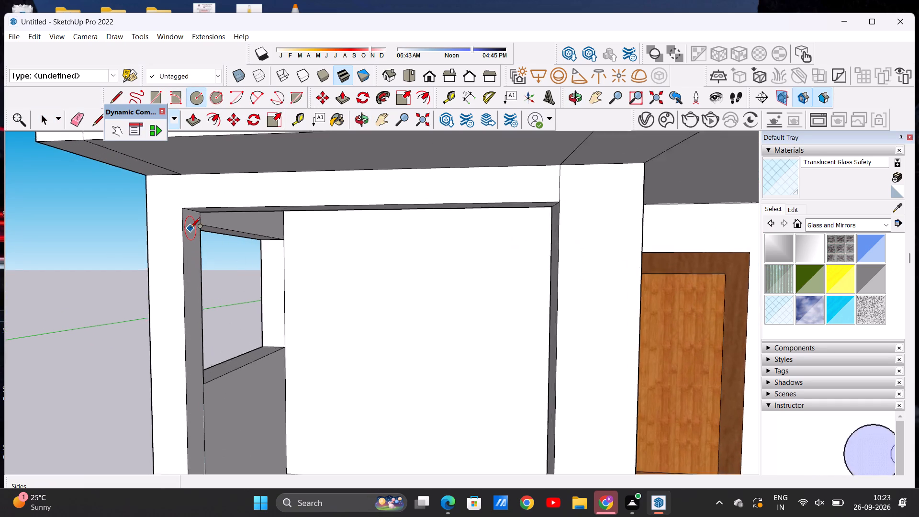
scroll(191, 228, "up", 10)
middle_click_drag(201, 255, 135, 280)
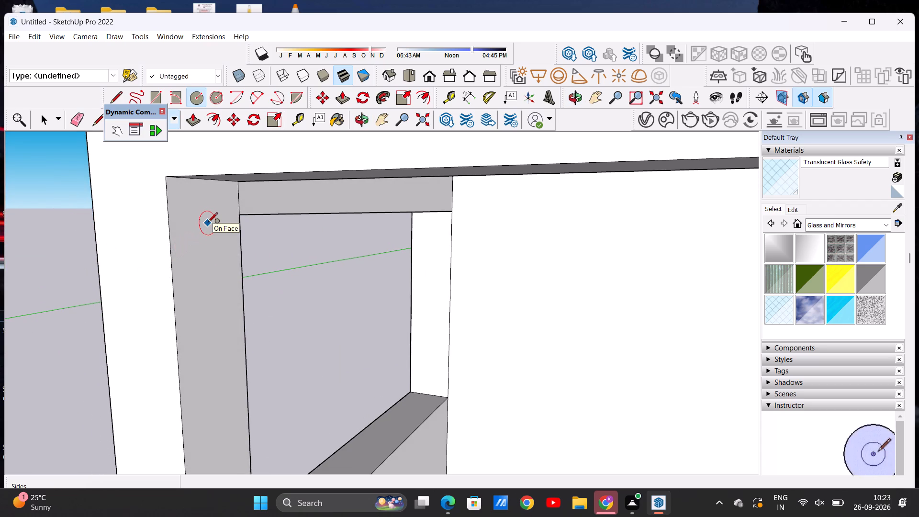
left_click(208, 225)
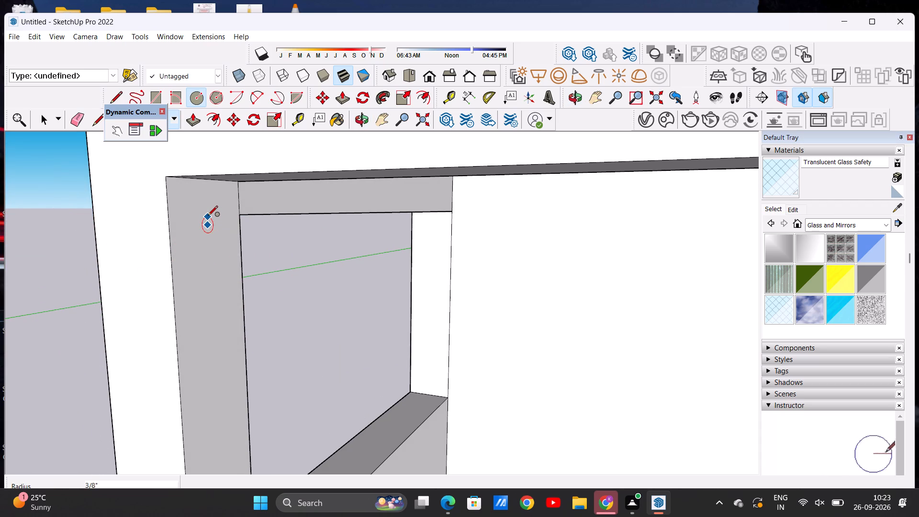
left_click(207, 213)
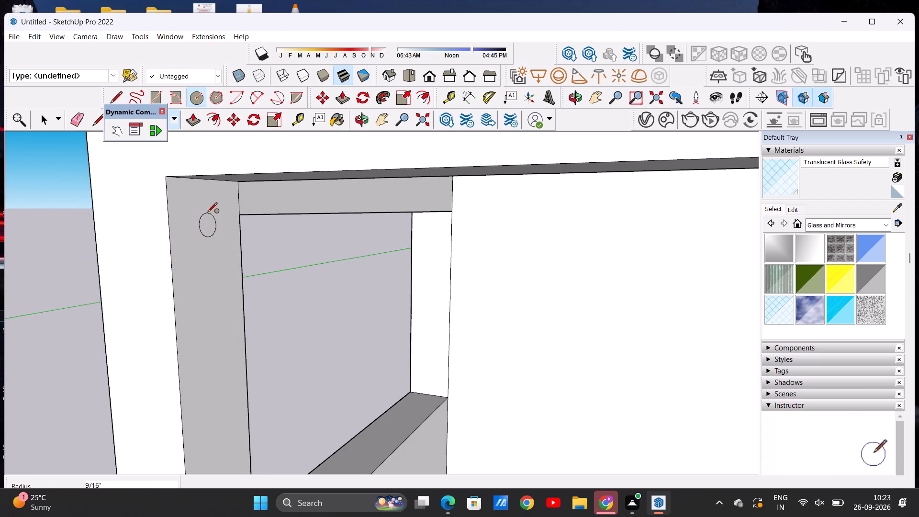
key("space")
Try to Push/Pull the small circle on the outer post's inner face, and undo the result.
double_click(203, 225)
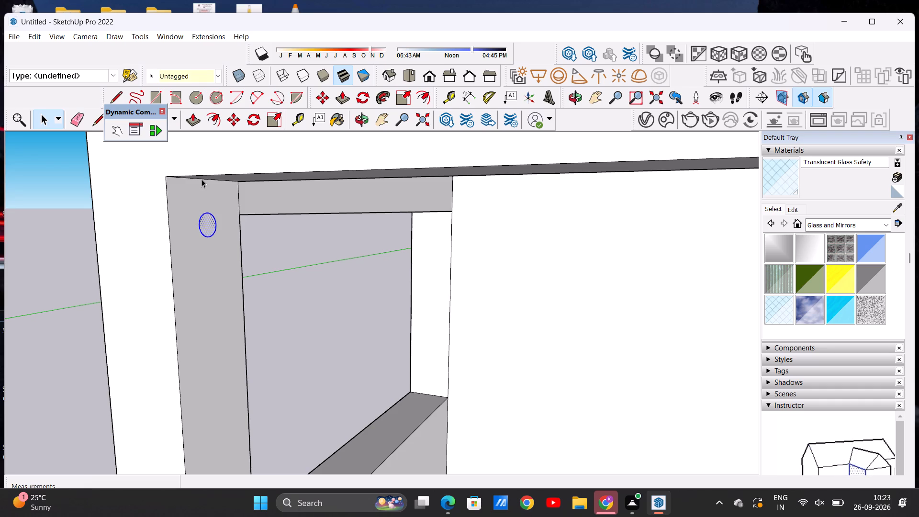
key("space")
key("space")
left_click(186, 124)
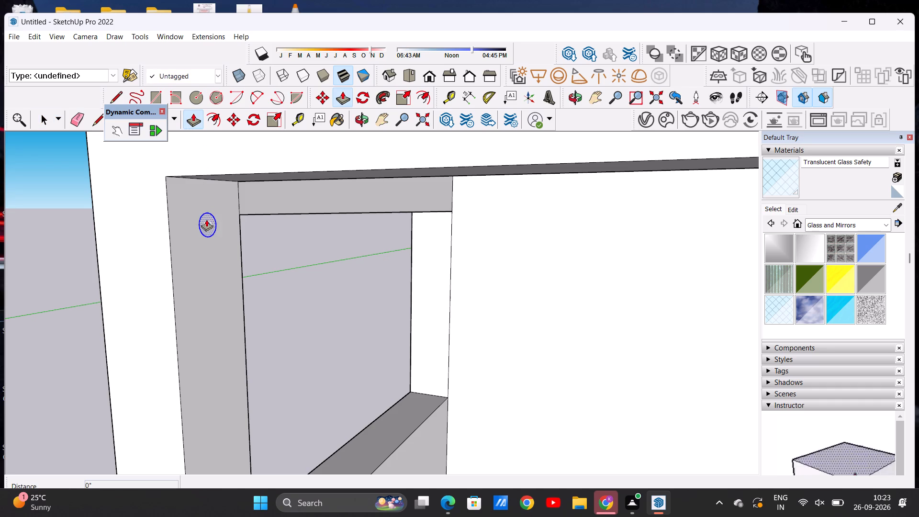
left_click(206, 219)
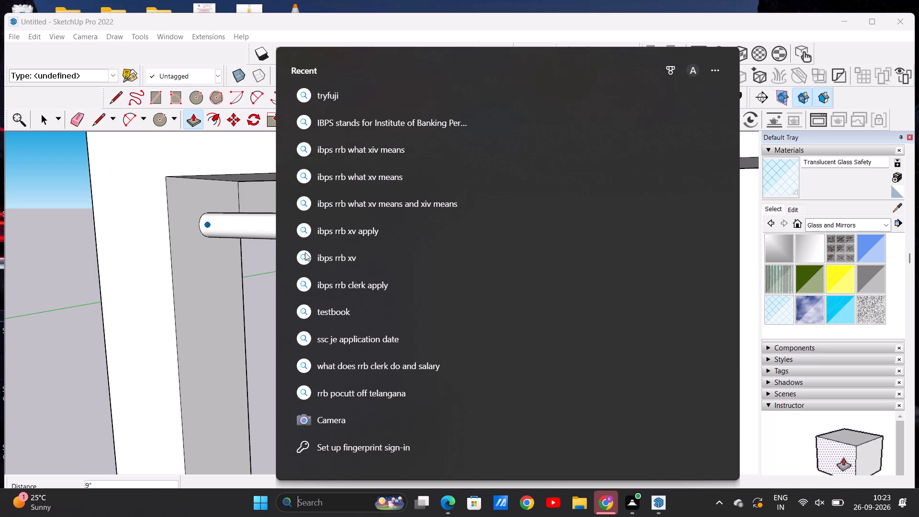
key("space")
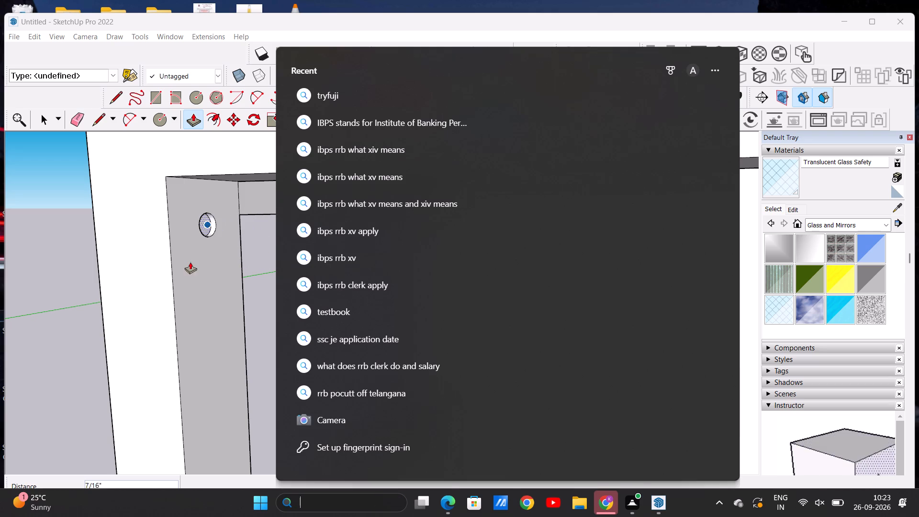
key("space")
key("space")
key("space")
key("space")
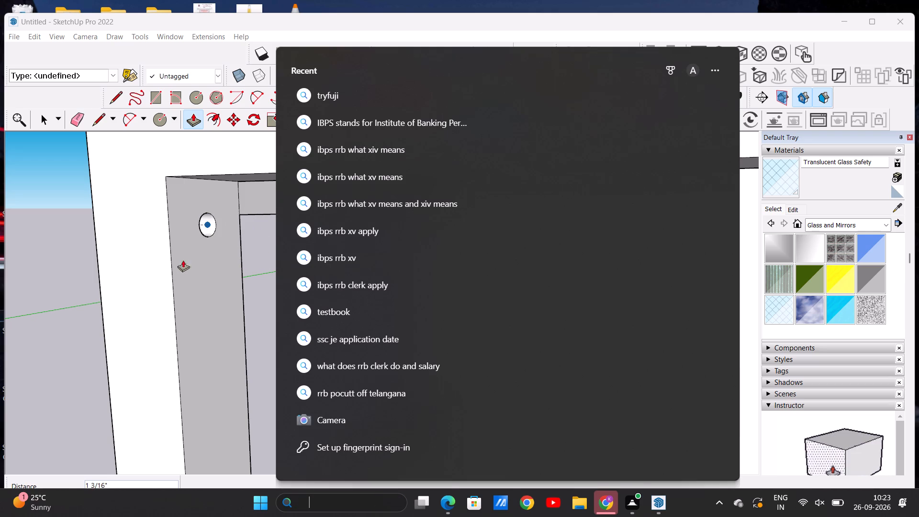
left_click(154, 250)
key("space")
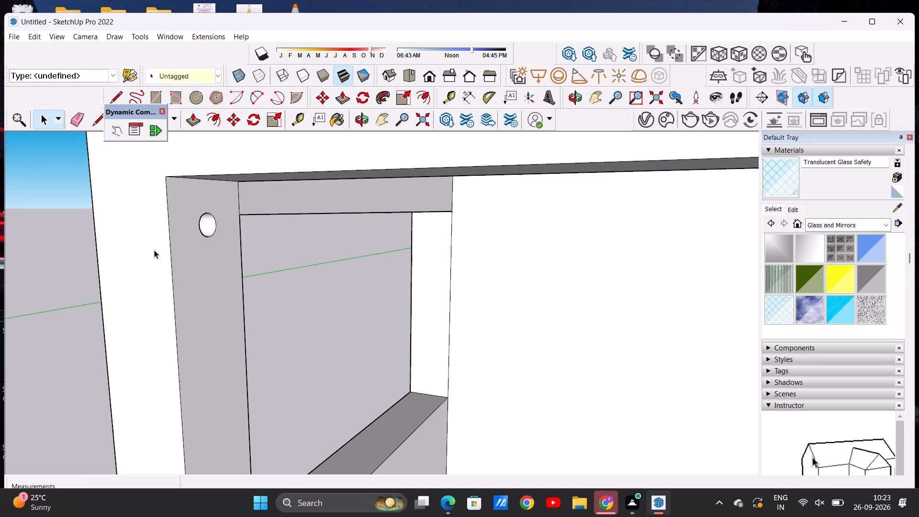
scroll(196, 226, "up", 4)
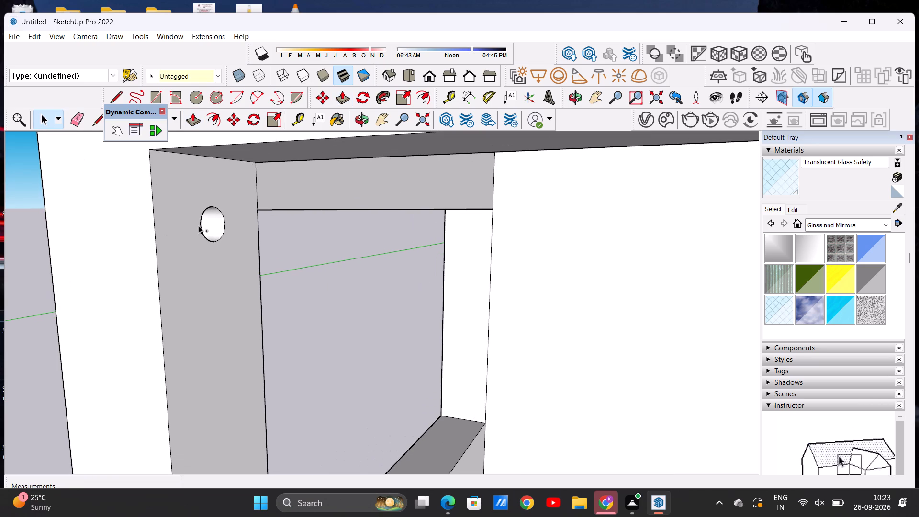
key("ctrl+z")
Copy the circle down the outer post's inner face three times, spaced about 2 1/4, 2 5/16 and 2 3/4 inches.
scroll(216, 229, "down", 8)
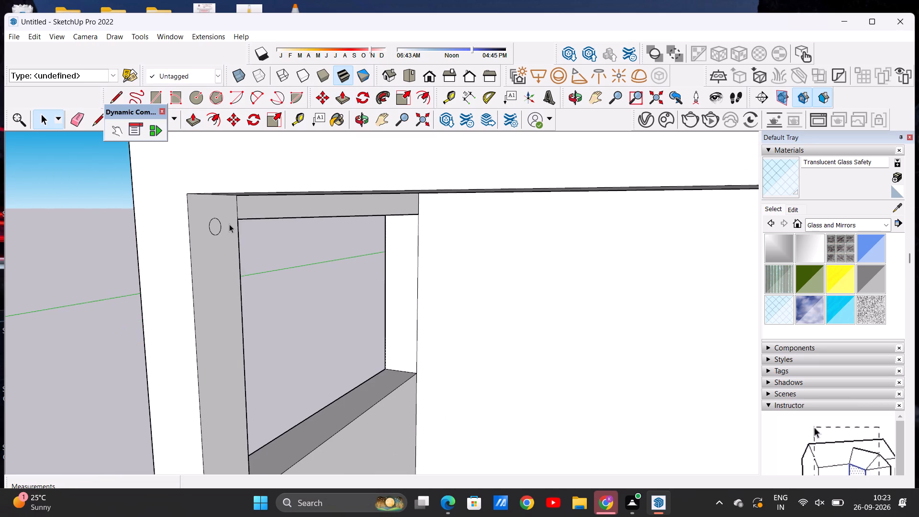
scroll(246, 211, "down", 10)
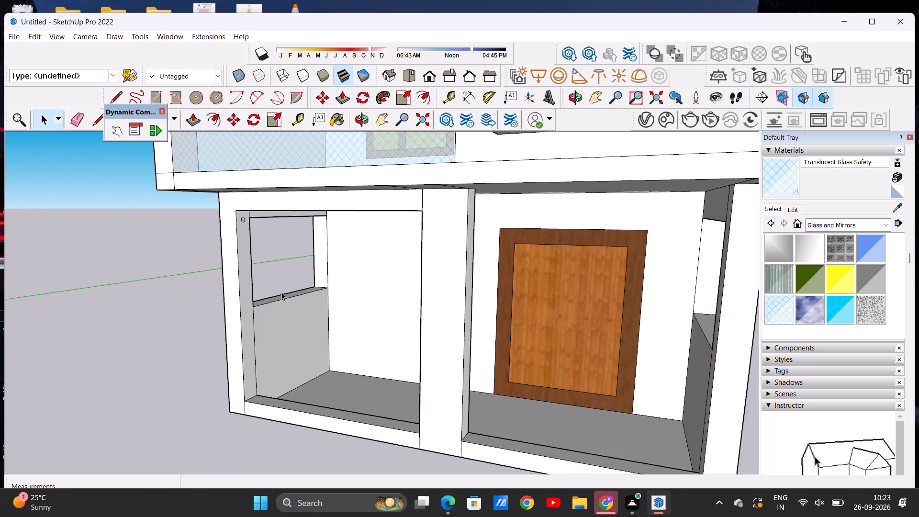
scroll(293, 318, "up", 4)
scroll(275, 297, "down", 3)
scroll(241, 210, "up", 5)
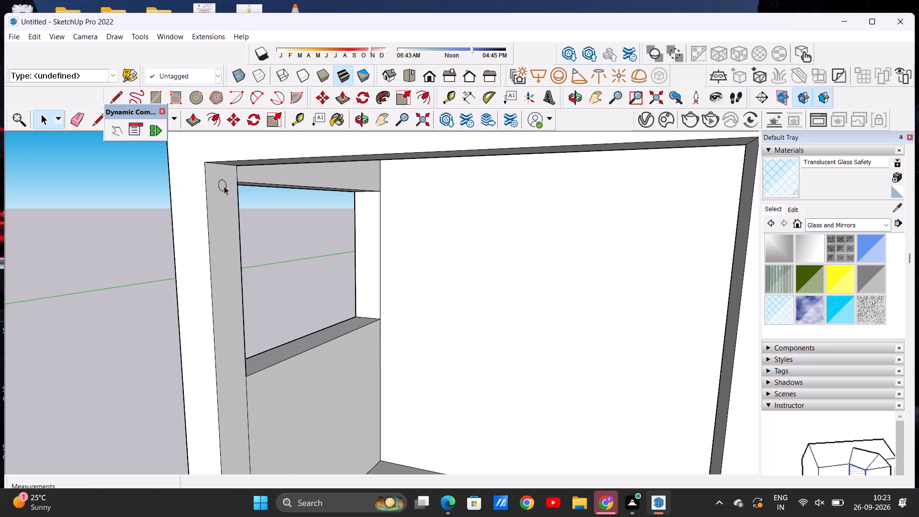
double_click(224, 186)
left_click(230, 118)
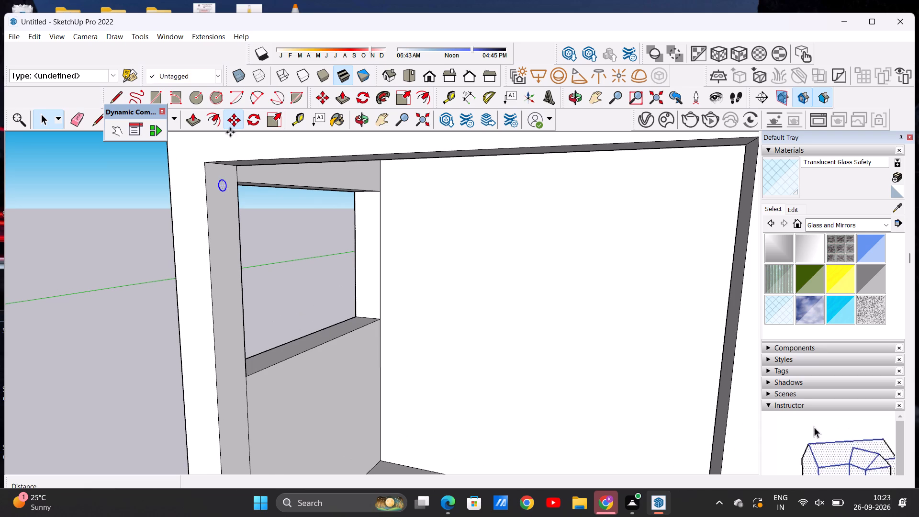
left_click(228, 193)
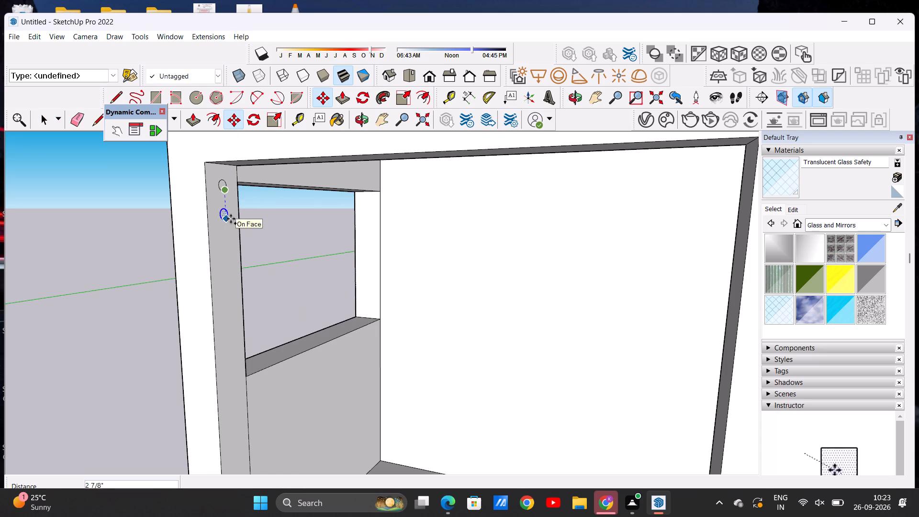
left_click(227, 213)
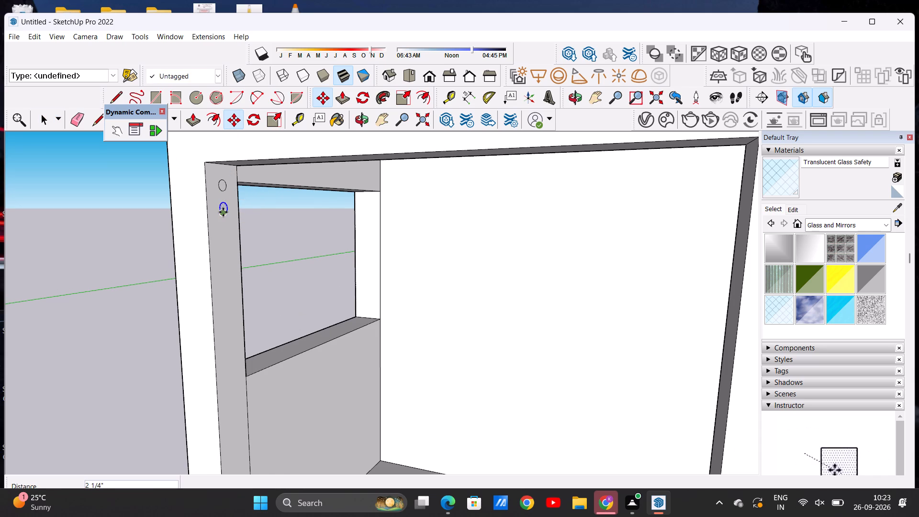
left_click(223, 212)
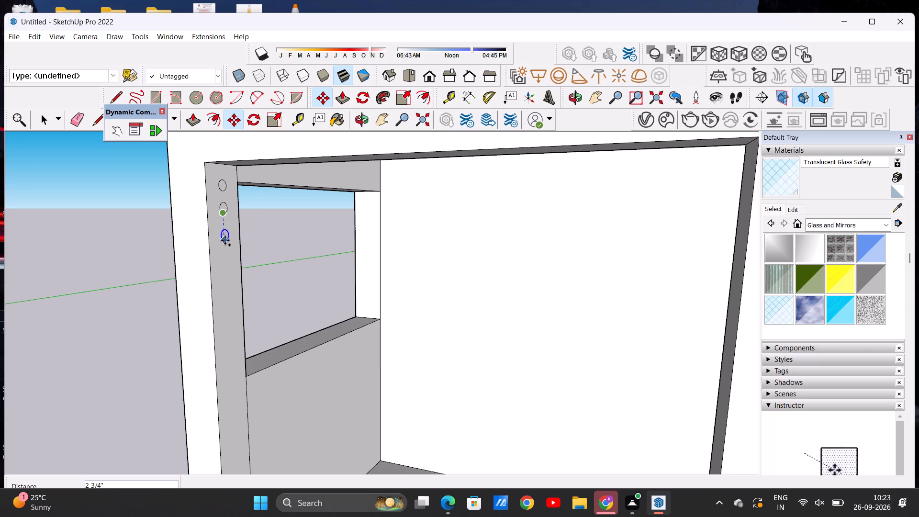
left_click(223, 236)
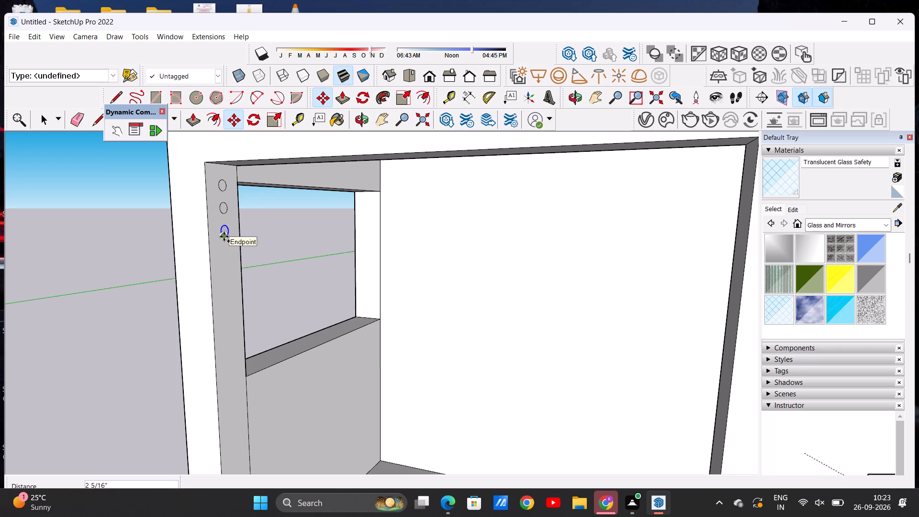
left_click(224, 236)
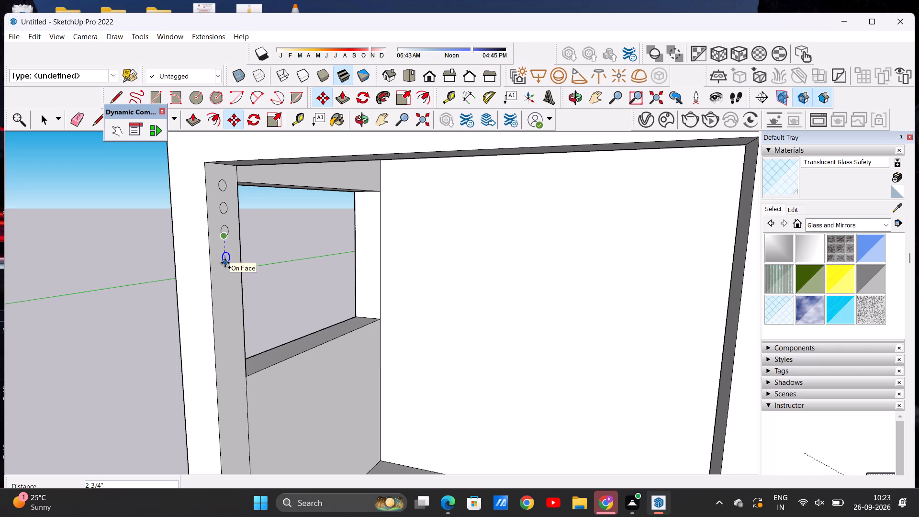
left_click(225, 263)
key("space")
Copy the lowest post circle about 4' 5 7/8" across the bay onto the central column's side face that faces the door bay.
scroll(248, 240, "down", 3)
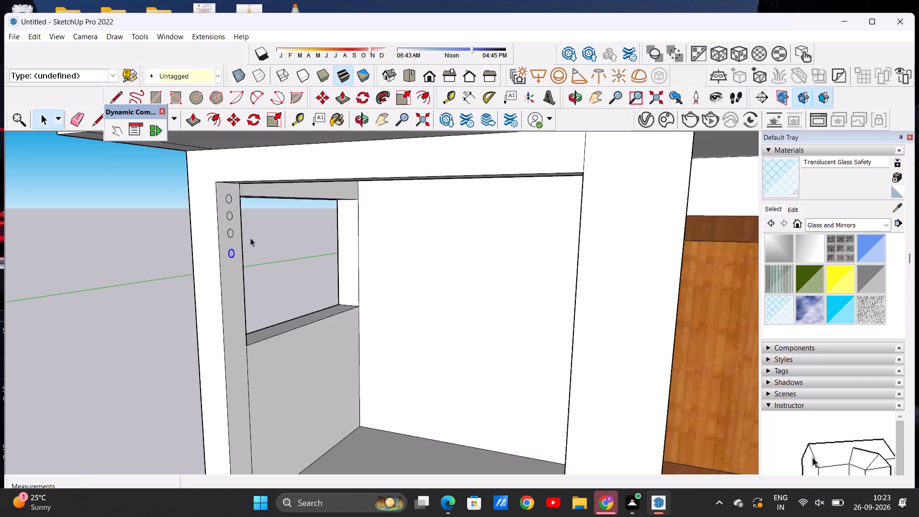
scroll(250, 238, "down", 6)
middle_click_drag(224, 303, 246, 316)
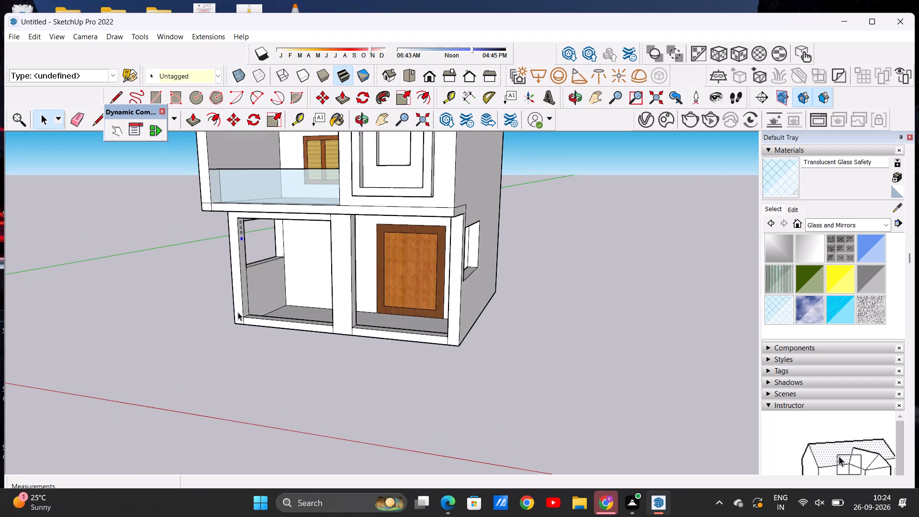
scroll(246, 212, "up", 8)
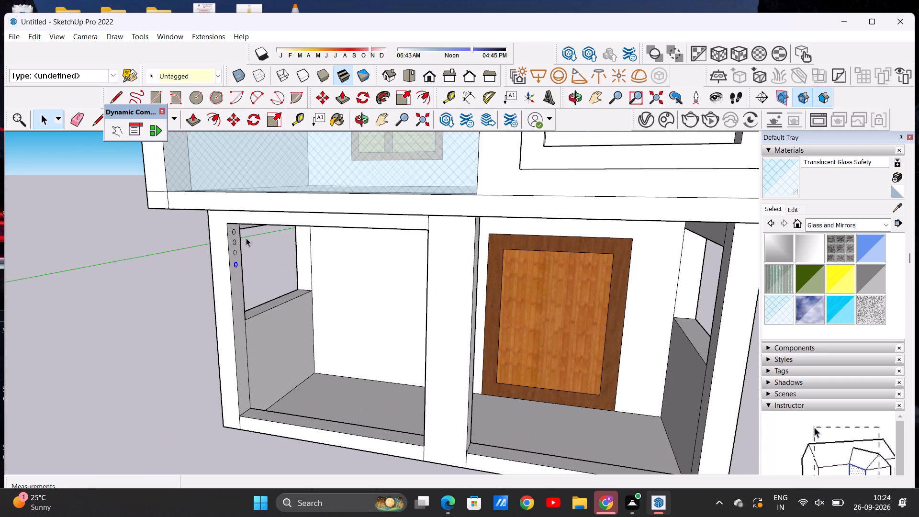
key("space")
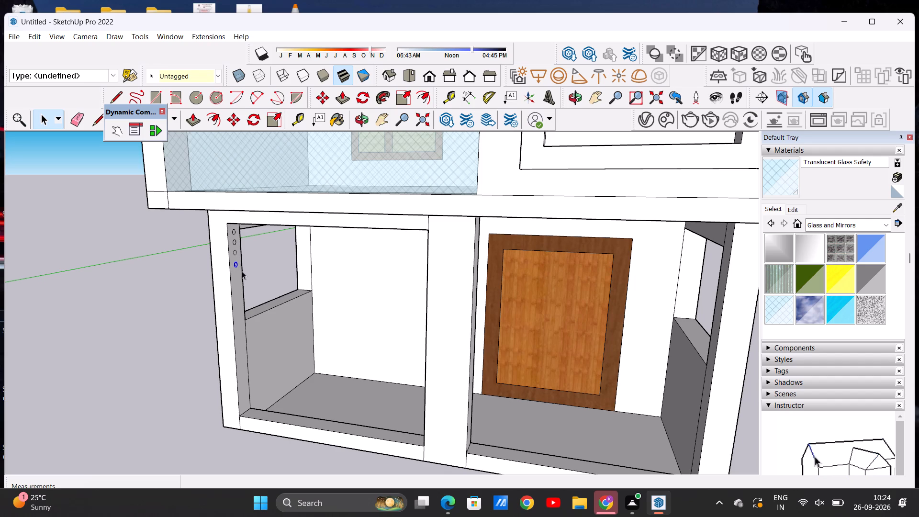
left_click(233, 122)
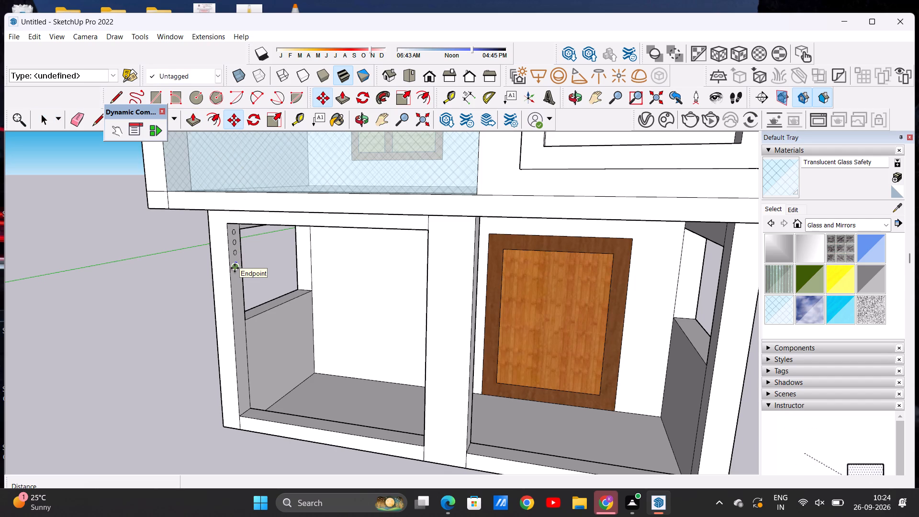
left_click(235, 268)
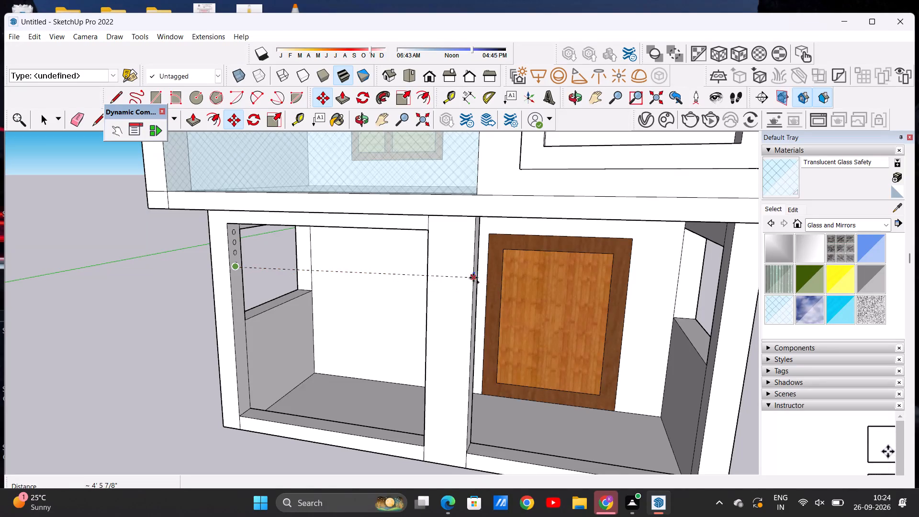
middle_click_drag(473, 278, 381, 290)
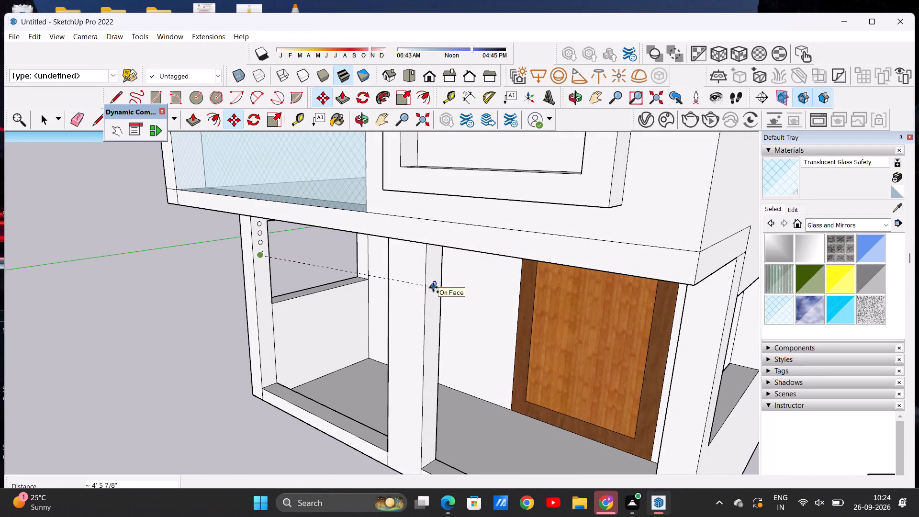
left_click(433, 287)
Copy the central column's circle up 7 1/2 inches, and make two copies below that, spaced about 2 1/2 and 2 3/4 inches.
scroll(439, 281, "up", 9)
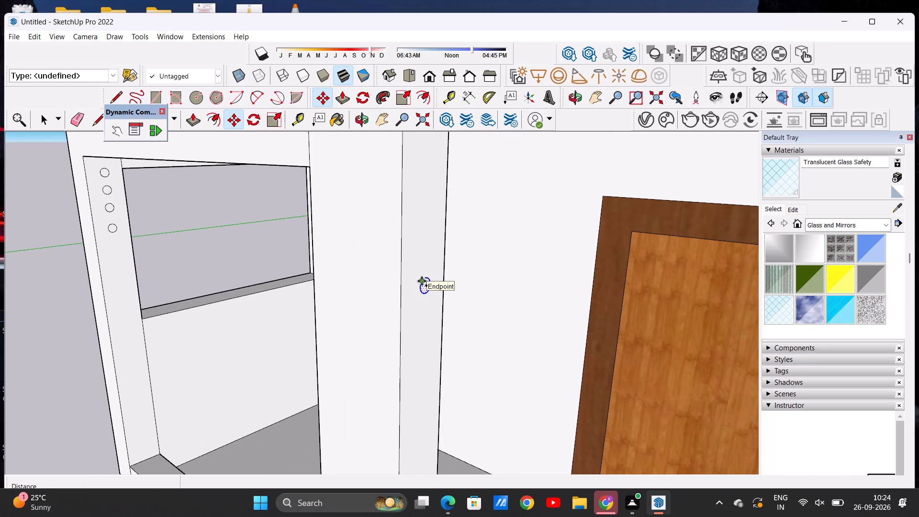
left_click(422, 281)
scroll(420, 243, "down", 8)
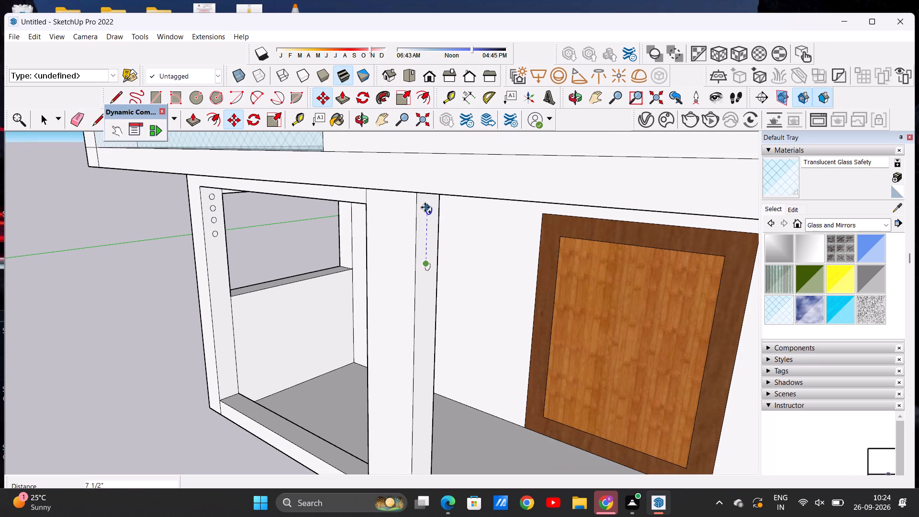
left_click(425, 207)
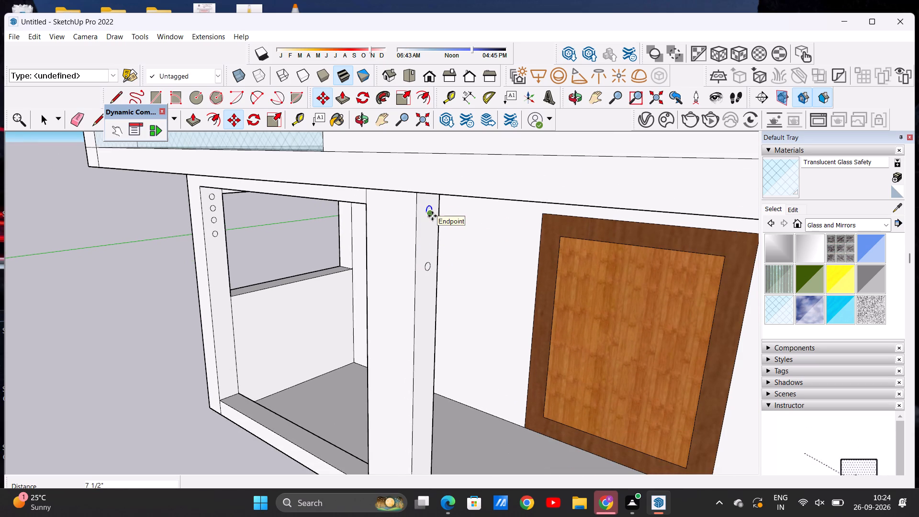
left_click(432, 216)
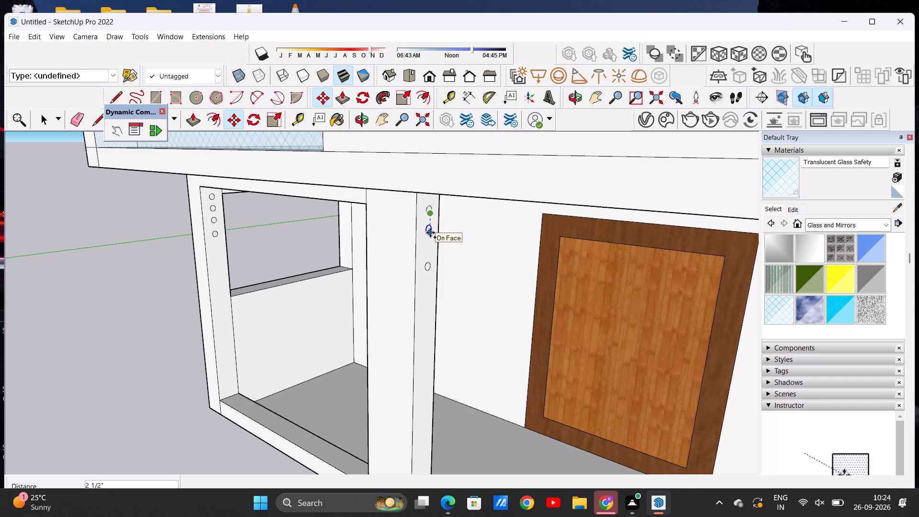
left_click(430, 233)
left_click(430, 233)
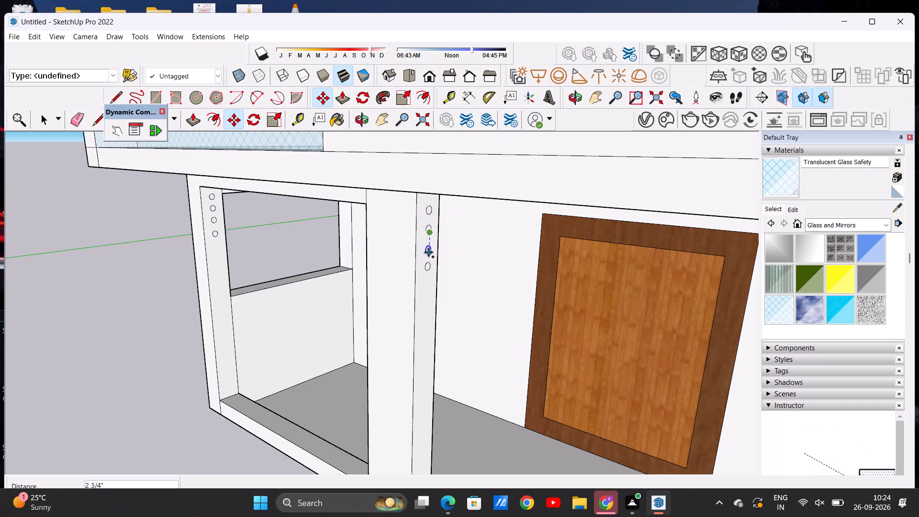
left_click(428, 252)
key("space")
scroll(422, 230, "down", 7)
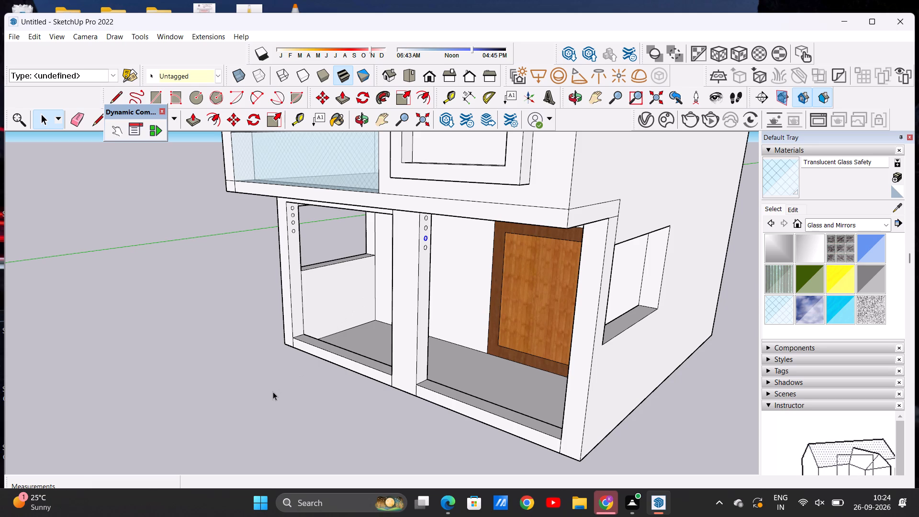
left_click(275, 392)
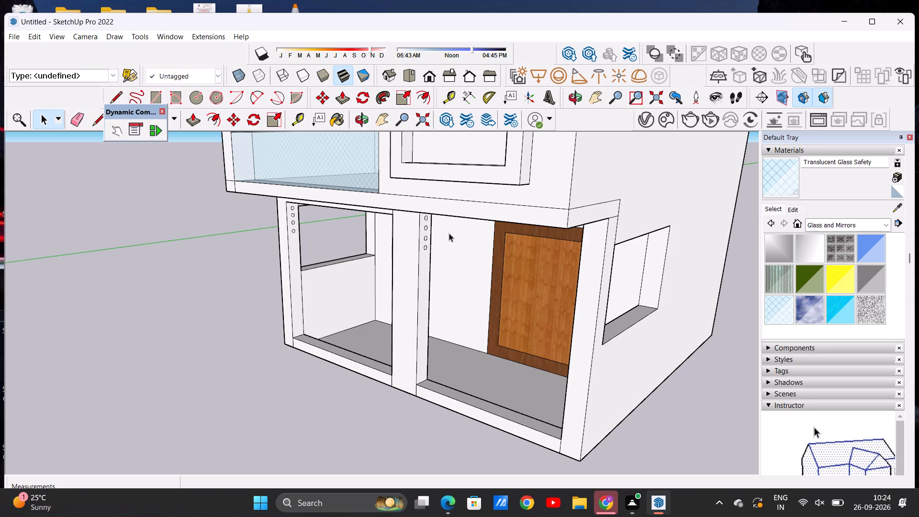
Push/Pull the top circle on the outer post about 3' 8 7/8" across the doorless bay to the central column.
scroll(446, 233, "up", 6)
scroll(483, 259, "down", 6)
scroll(320, 213, "up", 4)
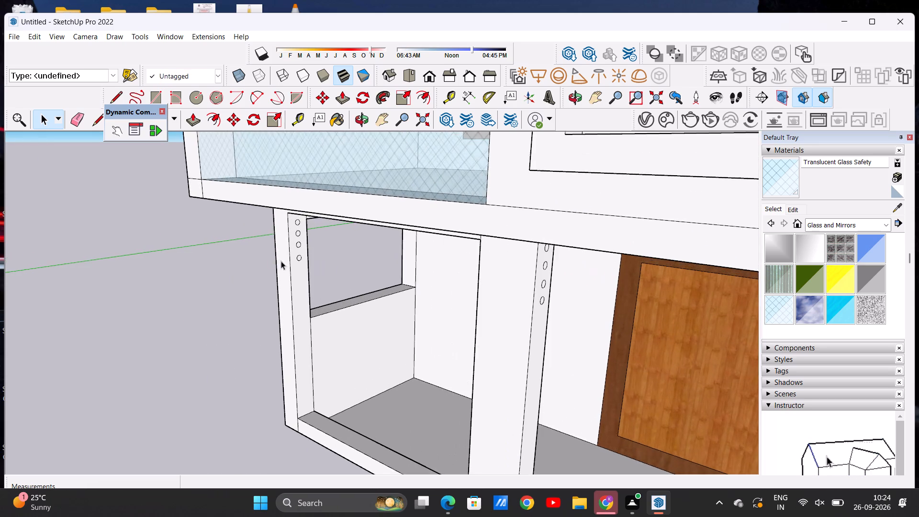
middle_click_drag(281, 261, 385, 198)
scroll(278, 238, "up", 5)
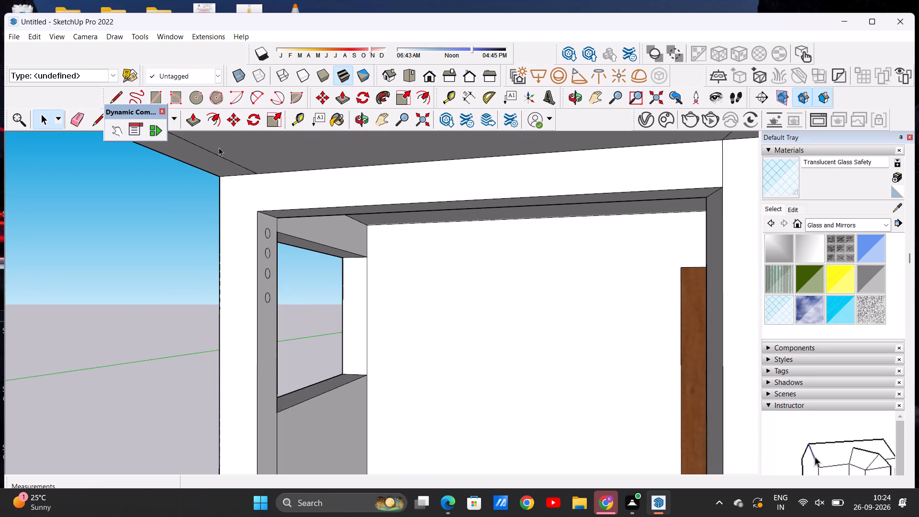
left_click(196, 120)
scroll(278, 233, "up", 6)
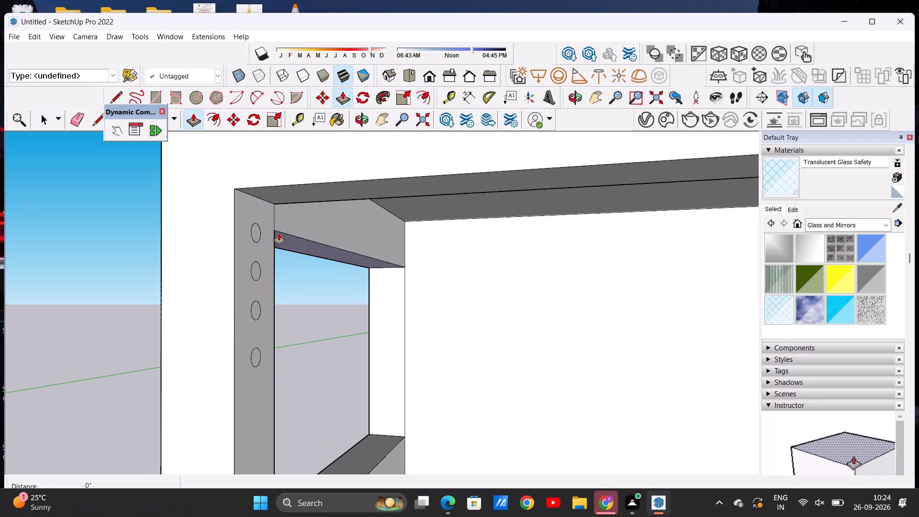
scroll(265, 227, "up", 4)
left_click(255, 230)
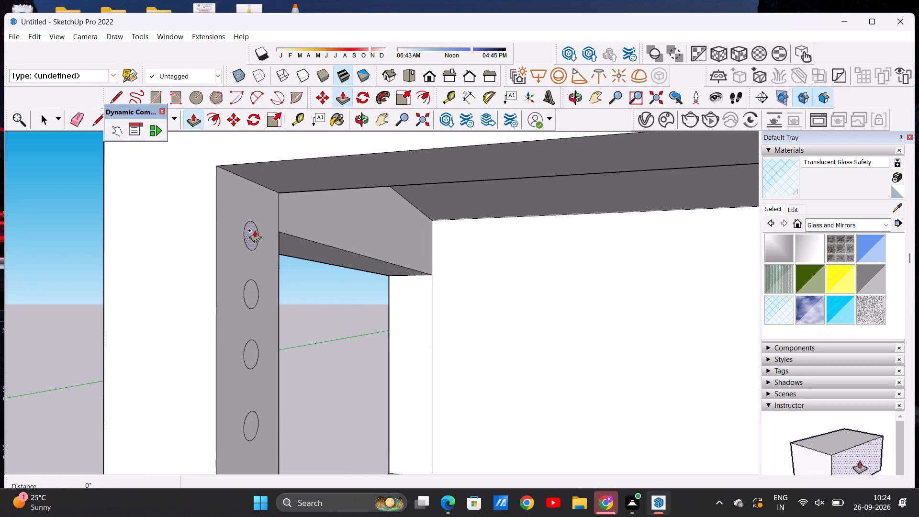
scroll(317, 248, "down", 8)
scroll(466, 259, "down", 5)
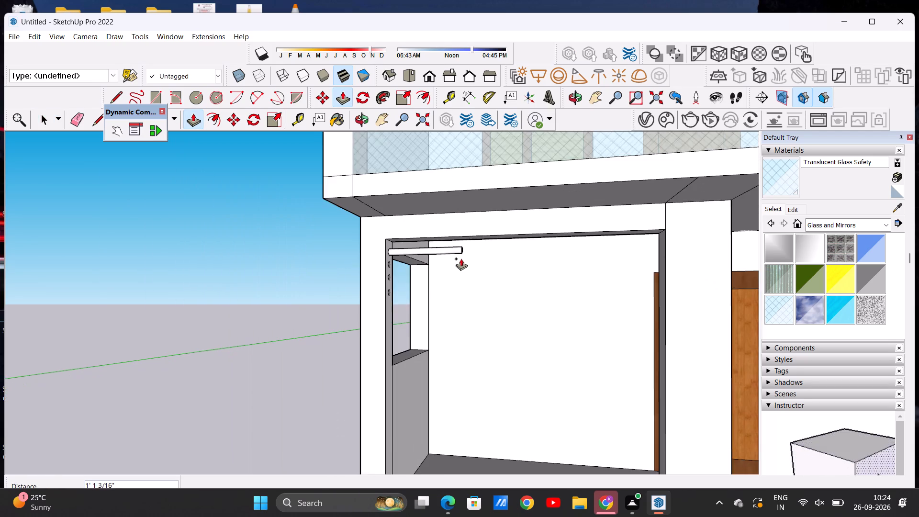
scroll(461, 258, "down", 3)
scroll(634, 249, "up", 8)
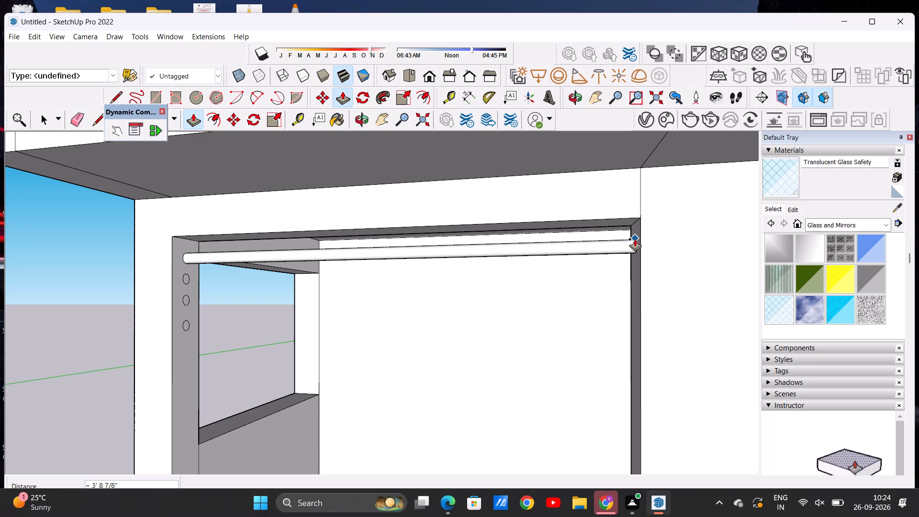
left_click(635, 238)
Push/Pull the outer post's second circle from the top about 3' 8 7/8" across to the central column.
scroll(364, 281, "down", 4)
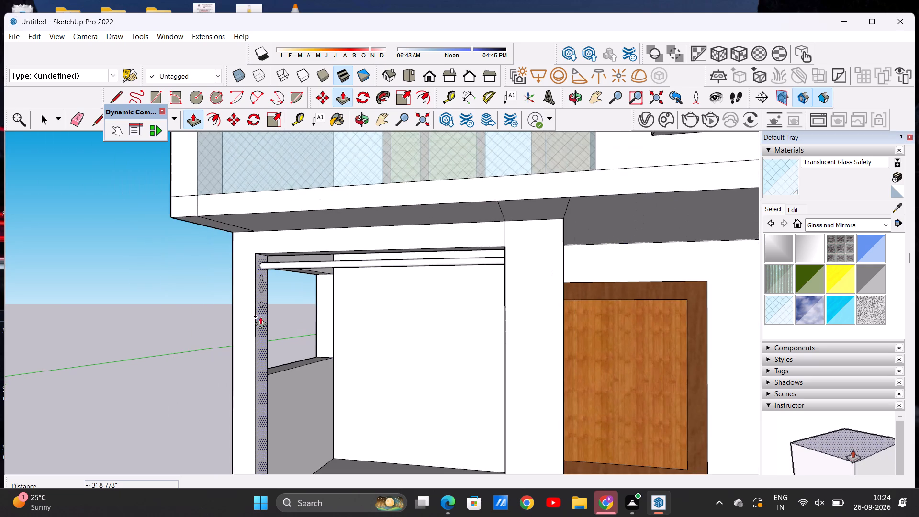
scroll(273, 271, "up", 10)
left_click(246, 292)
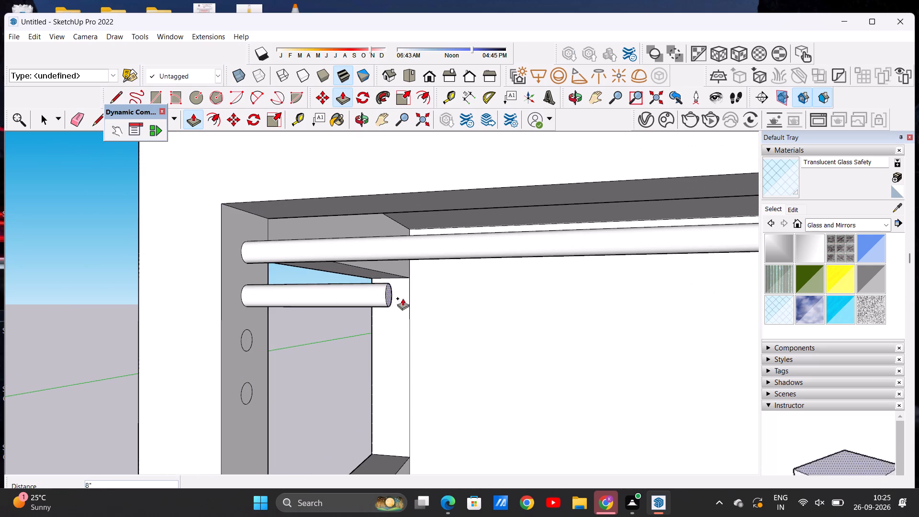
scroll(387, 296, "down", 6)
scroll(491, 302, "down", 6)
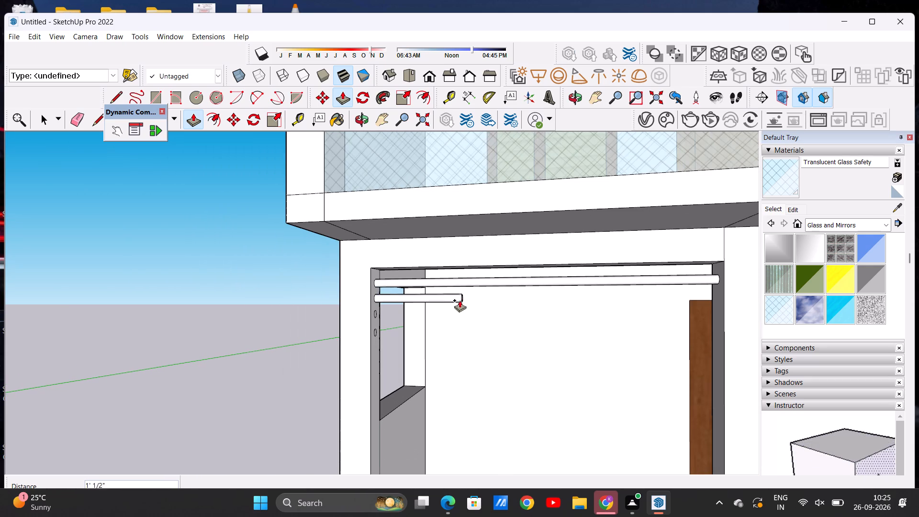
scroll(703, 272, "up", 5)
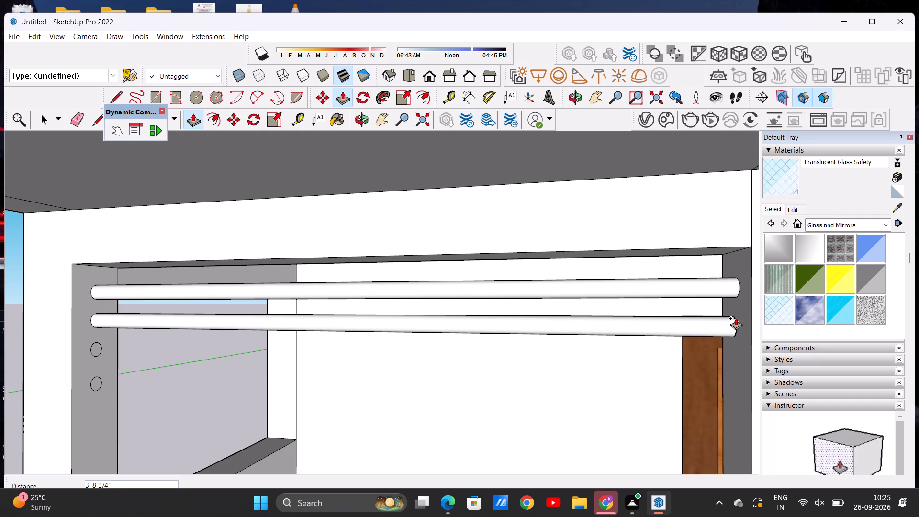
left_click(742, 314)
Push/Pull the outer post's third circle from the top about 3' 8 7/8" across to the central column.
scroll(587, 316, "down", 6)
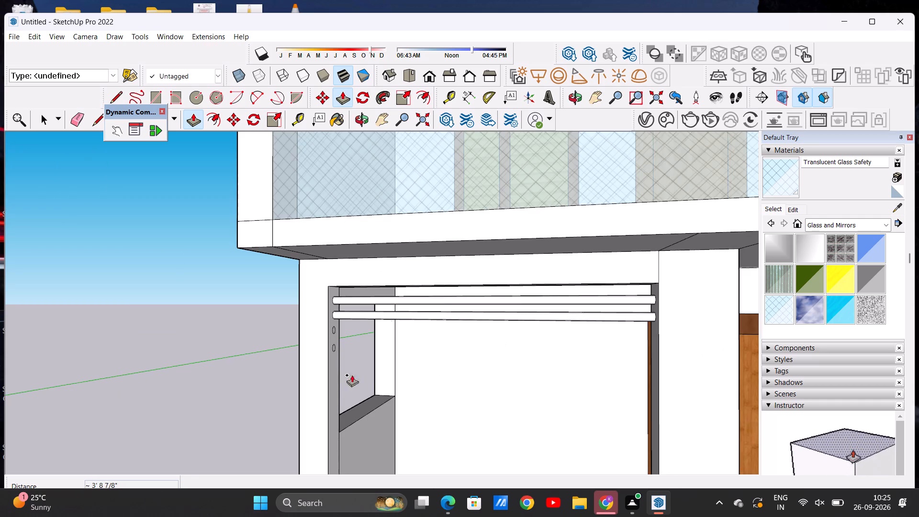
scroll(345, 322, "up", 6)
scroll(352, 331, "down", 5)
scroll(337, 341, "up", 5)
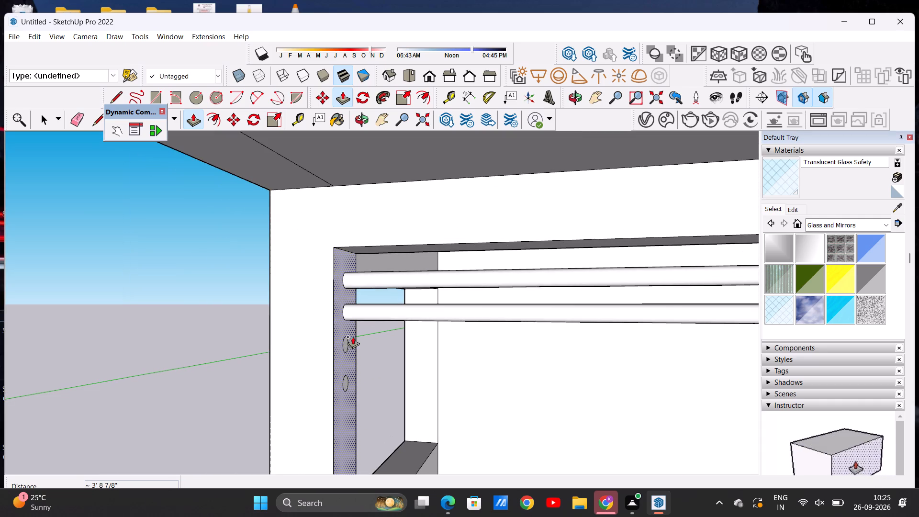
left_click(348, 341)
scroll(440, 361, "down", 9)
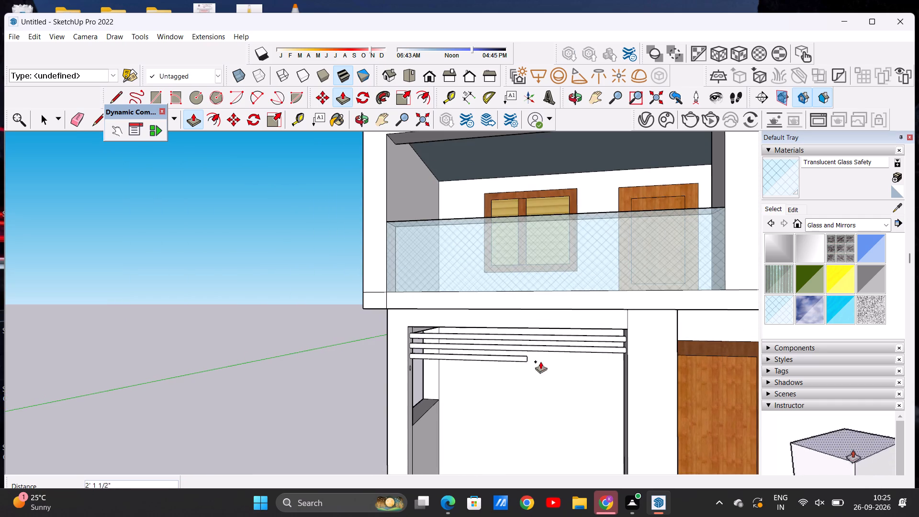
scroll(624, 357, "up", 7)
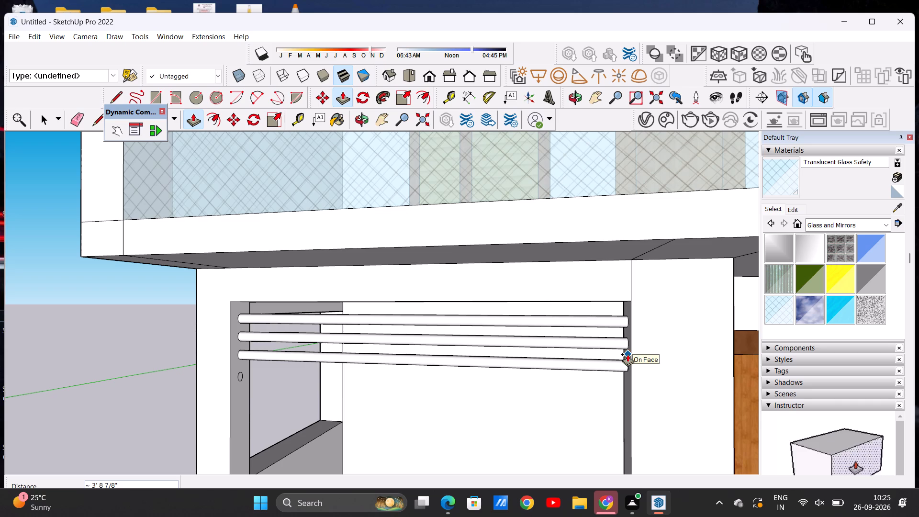
left_click(628, 354)
Push/Pull the lowest circle on the outer post about 3' 8 7/8" across to the central column.
scroll(252, 372, "up", 5)
scroll(265, 368, "down", 5)
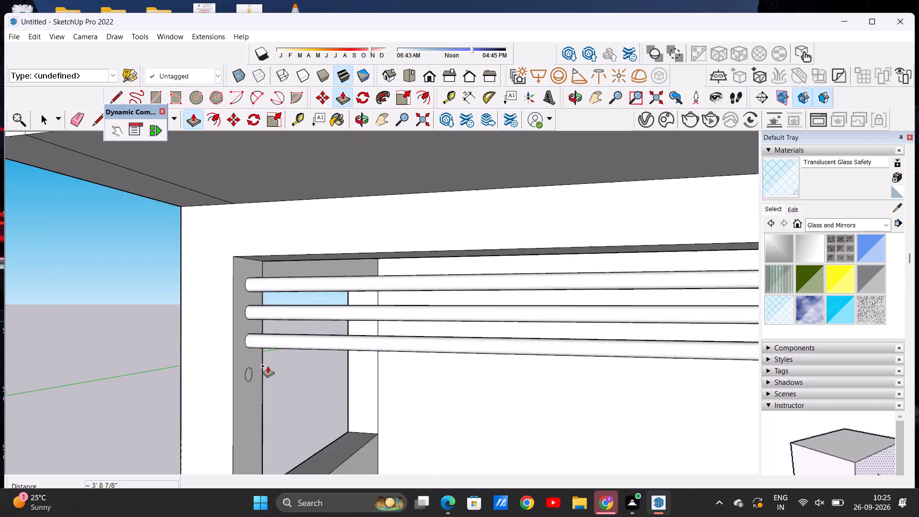
scroll(257, 371, "up", 4)
left_click(252, 369)
scroll(350, 382, "down", 3)
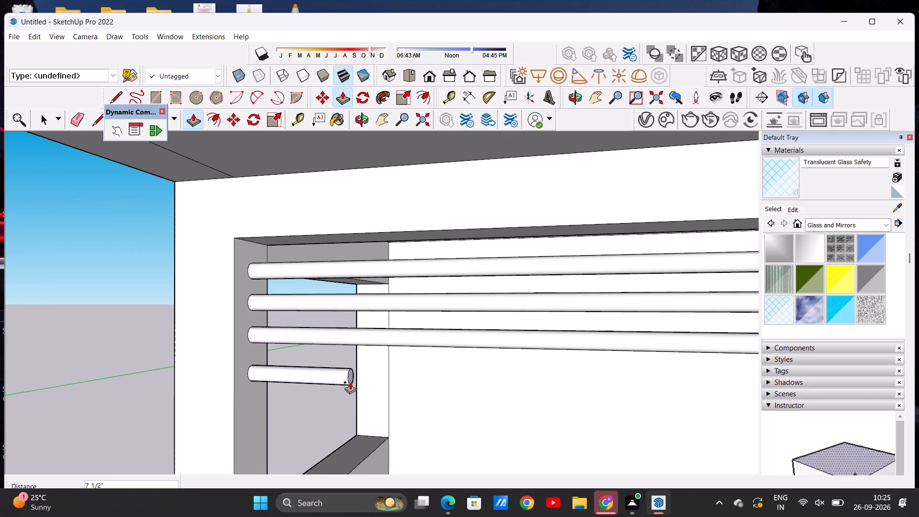
scroll(350, 382, "down", 2)
scroll(633, 371, "down", 5)
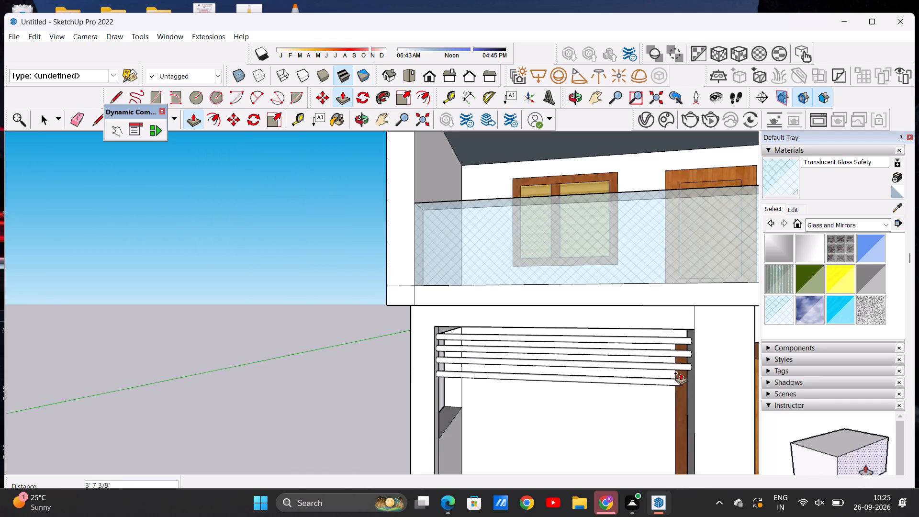
scroll(681, 373, "up", 8)
left_click(706, 382)
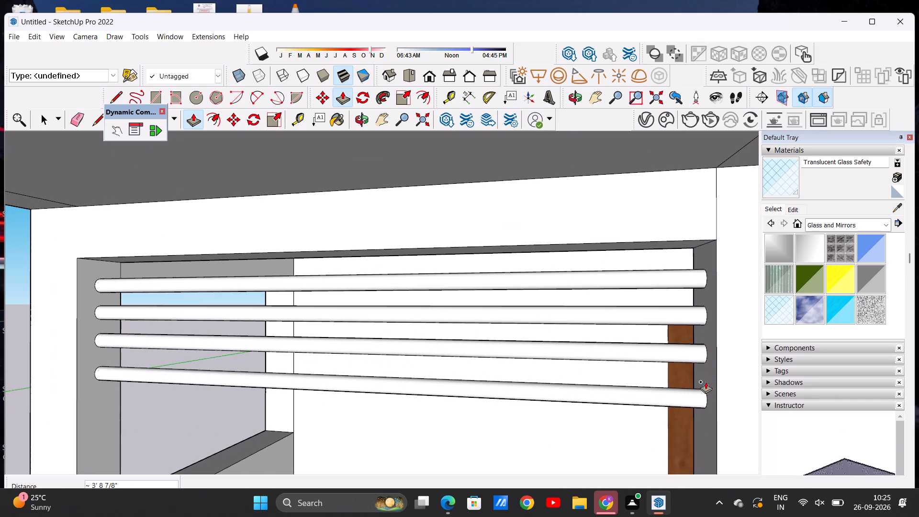
Push/Pull the central column's top circle about 3' 5 1/2" across the door bay to the opposite post.
scroll(661, 374, "down", 11)
scroll(518, 358, "down", 6)
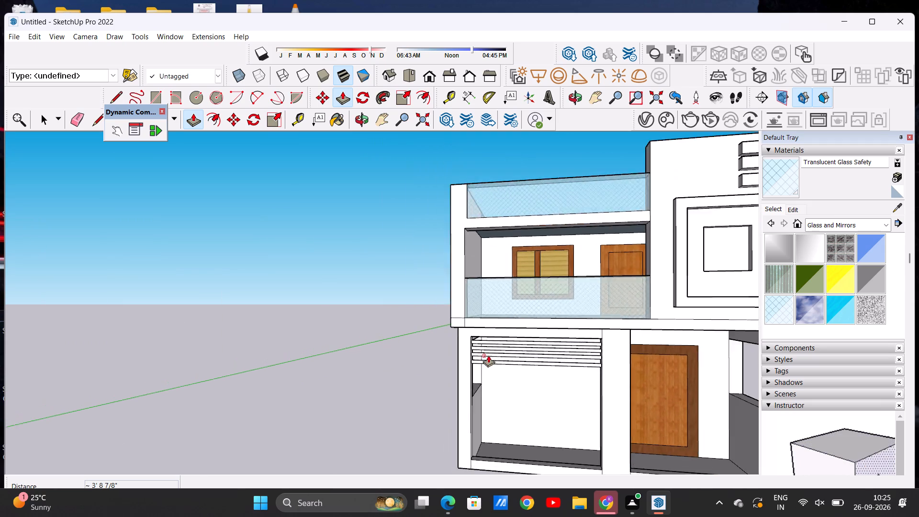
scroll(488, 355, "down", 3)
middle_click_drag(611, 376, 490, 405)
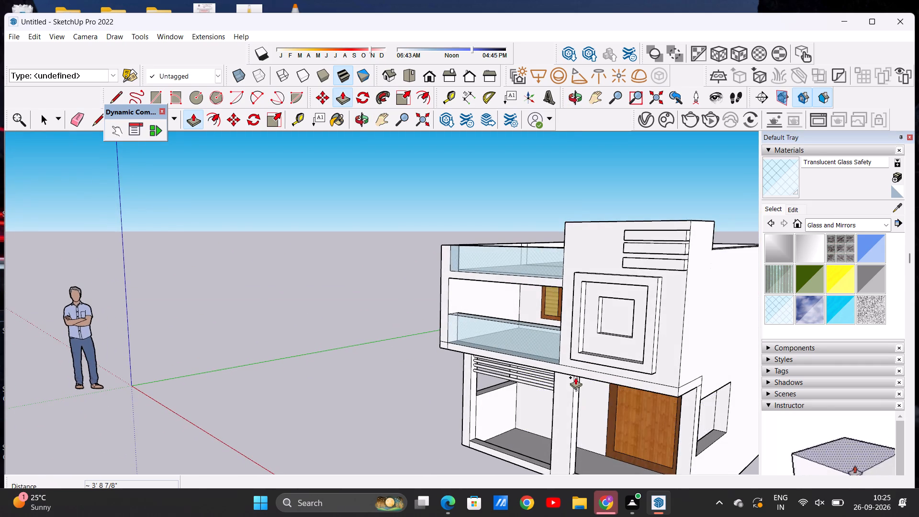
scroll(575, 377, "up", 7)
scroll(575, 409, "down", 9)
scroll(593, 400, "up", 13)
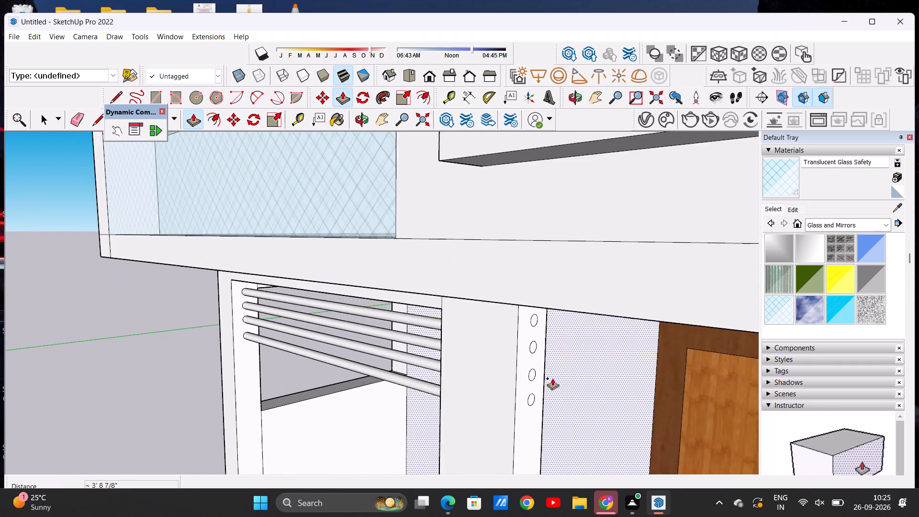
scroll(552, 378, "up", 1)
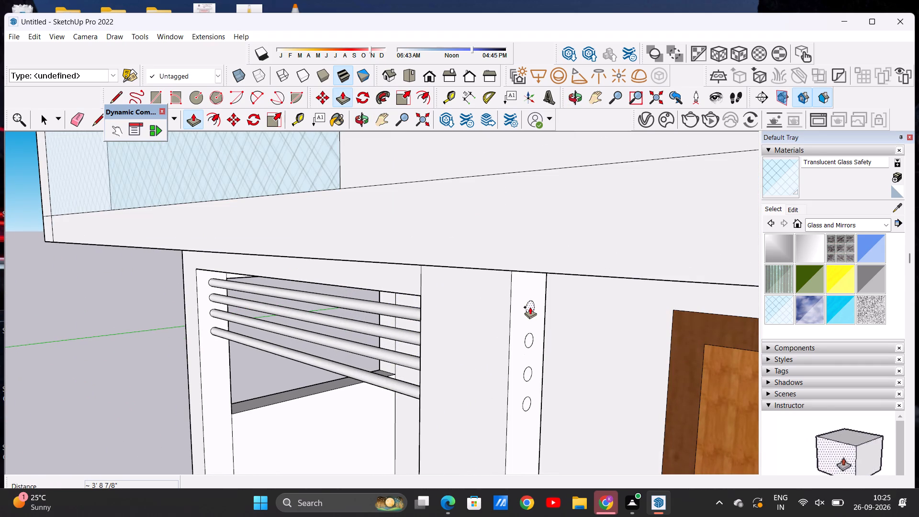
left_click(530, 307)
scroll(606, 315, "down", 1)
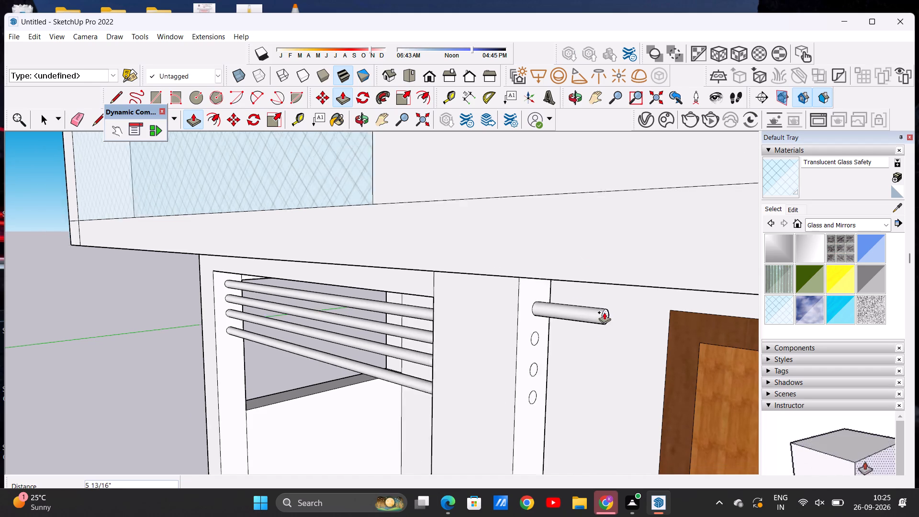
scroll(604, 312, "down", 9)
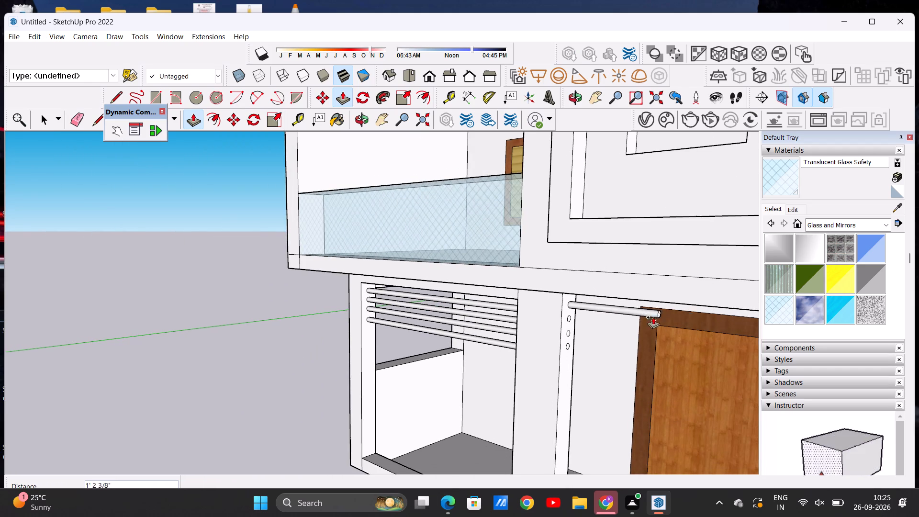
scroll(643, 312, "down", 14)
middle_click_drag(600, 303, 656, 308)
scroll(653, 311, "up", 4)
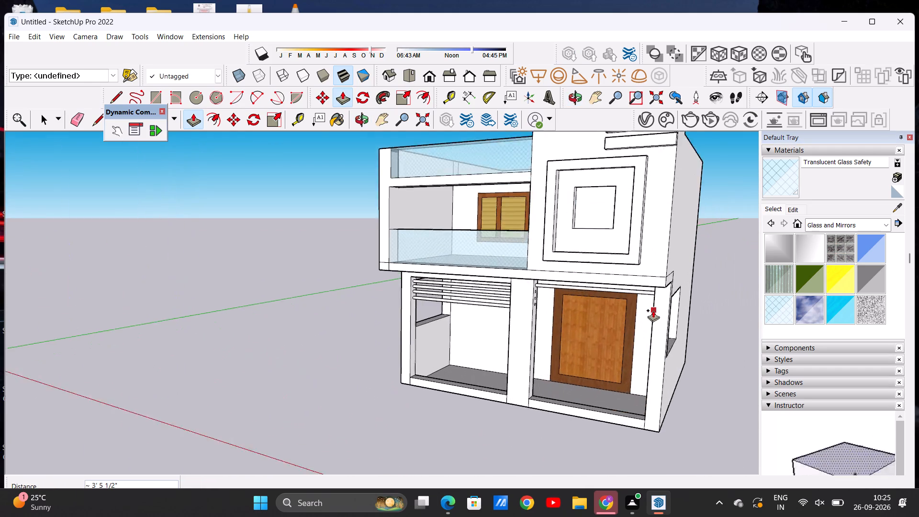
scroll(653, 310, "up", 7)
middle_click_drag(641, 281, 654, 284)
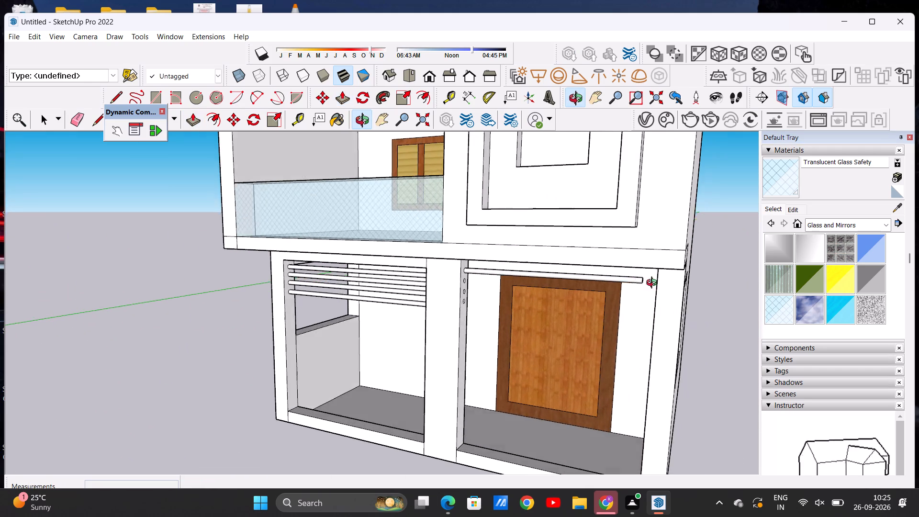
middle_click_drag(654, 284, 730, 289)
scroll(628, 270, "up", 10)
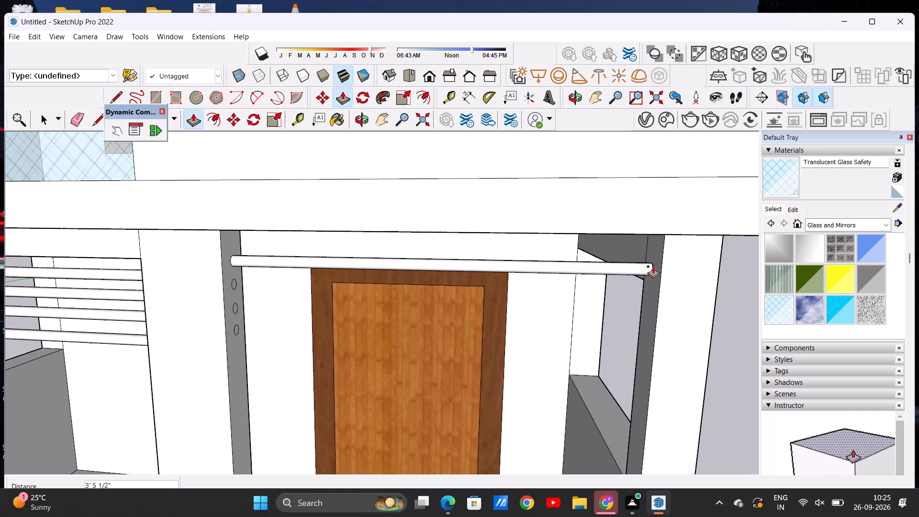
left_click(652, 261)
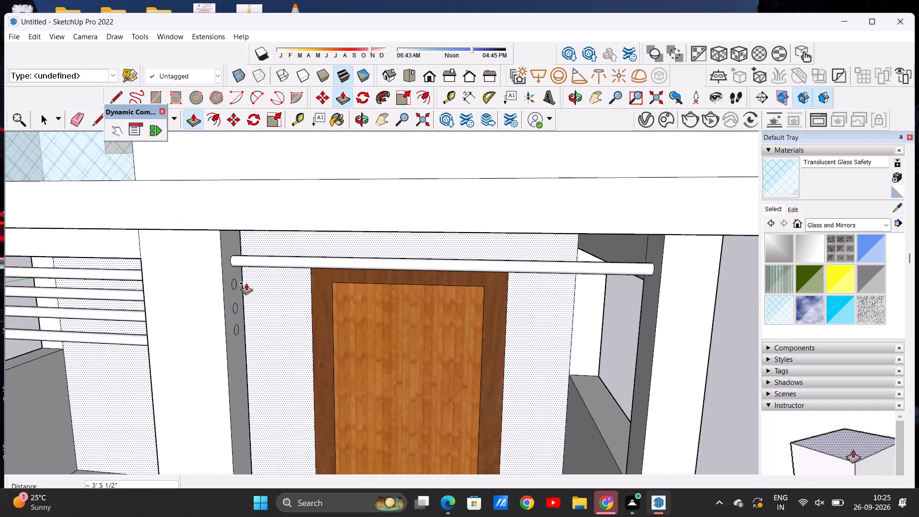
Push/Pull the central column's second circle from the top about 3' 5 1/2" across the door bay to the opposite post.
scroll(245, 281, "up", 4)
left_click(230, 283)
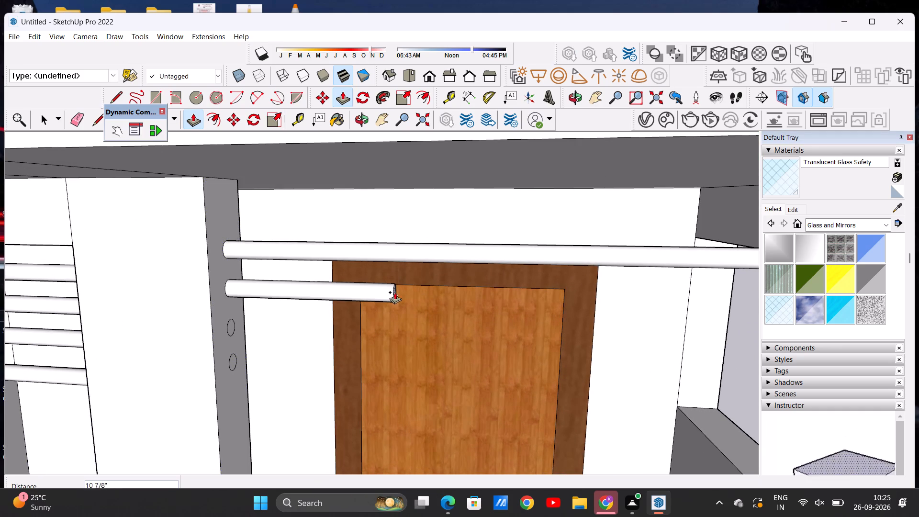
scroll(386, 290, "down", 9)
scroll(587, 282, "up", 3)
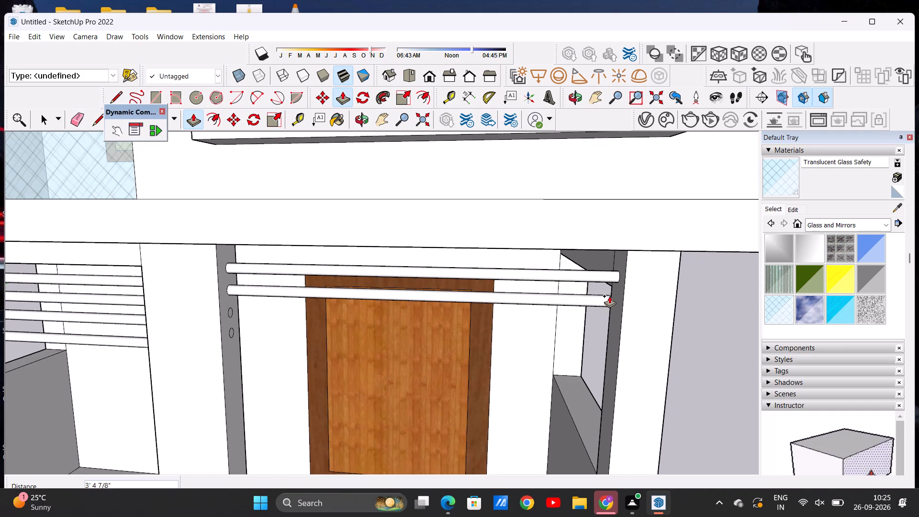
left_click(616, 290)
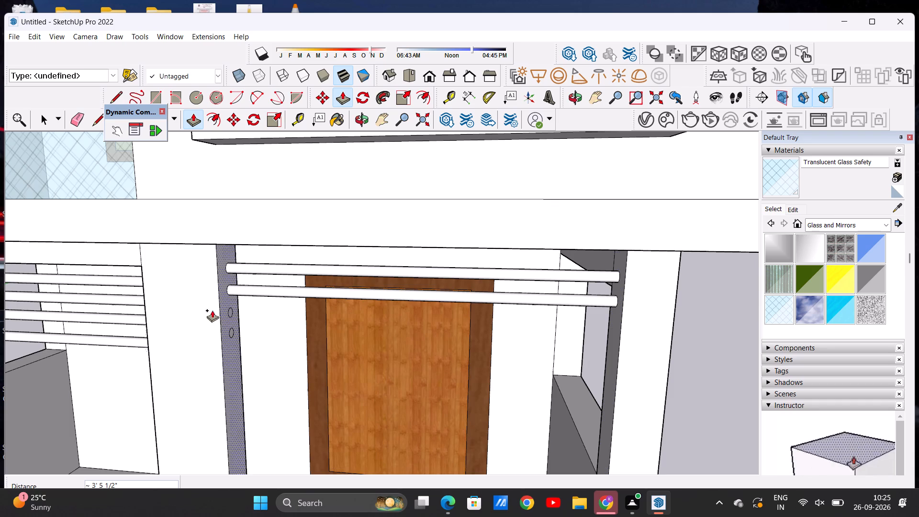
Push/Pull the central column's third circle from the top about 3' 5 1/2" across the door bay to the opposite post.
left_click(232, 310)
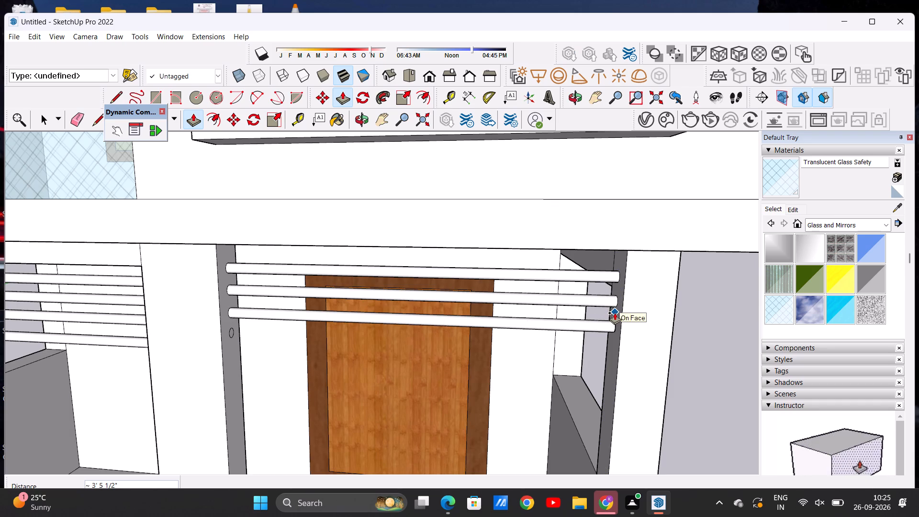
left_click(615, 313)
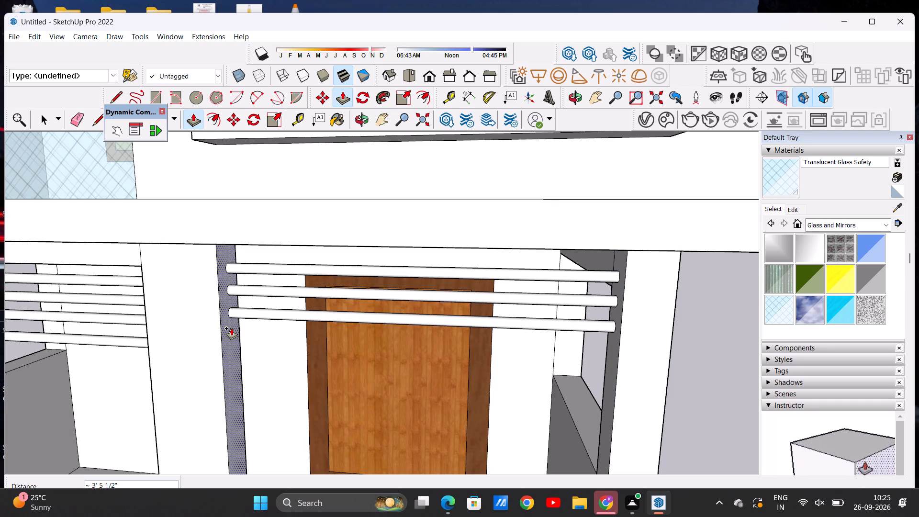
Push/Pull the central column's lowest circle about 3' 5 1/2" across the door bay to the opposite post.
left_click(234, 327)
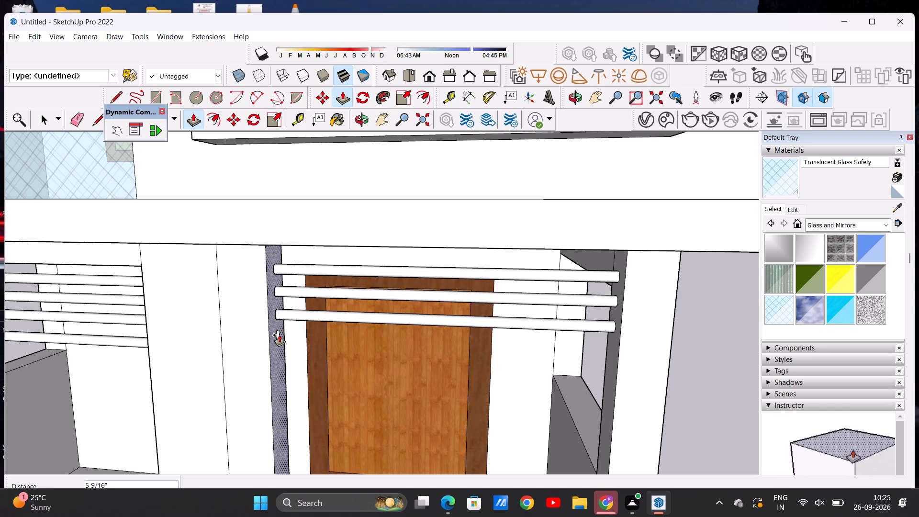
key("space")
scroll(255, 337, "up", 6)
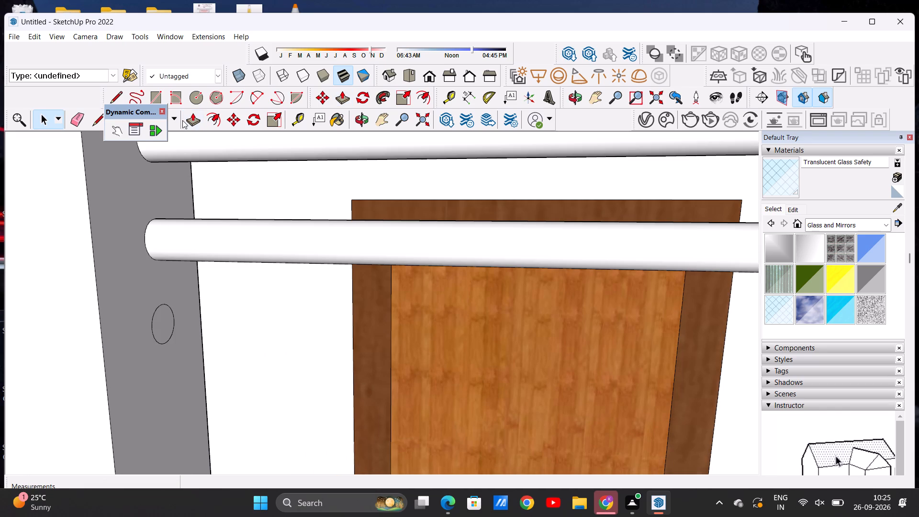
left_click(189, 120)
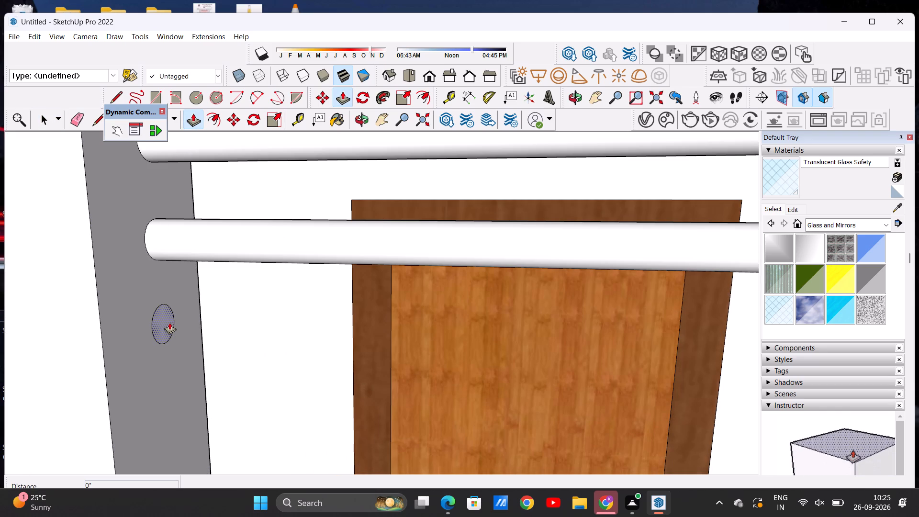
left_click(169, 322)
scroll(260, 337, "down", 14)
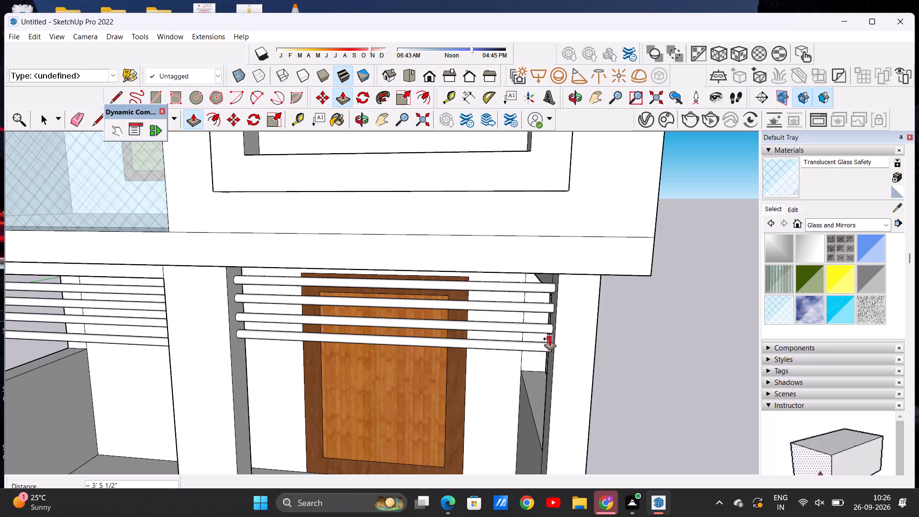
left_click(547, 336)
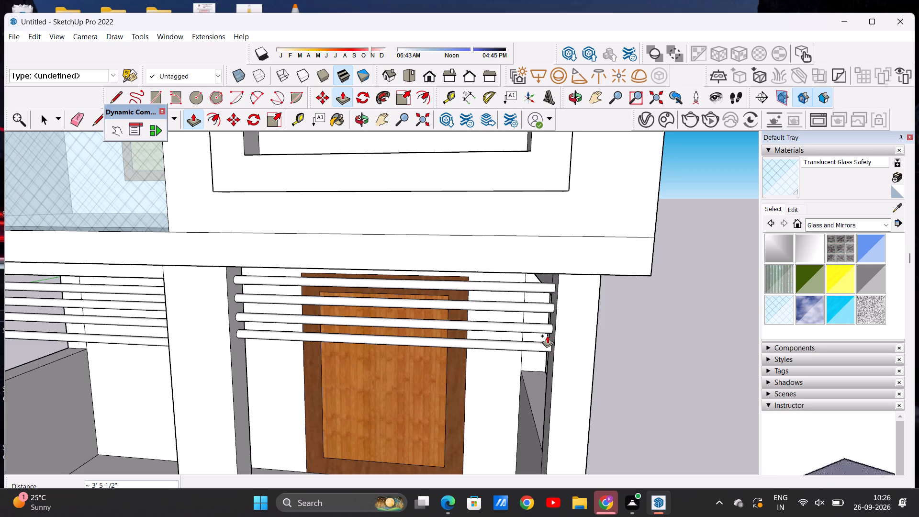
key("space")
Examine the horizontal bars across both porch bays from the front, above and close up.
scroll(409, 292, "down", 11)
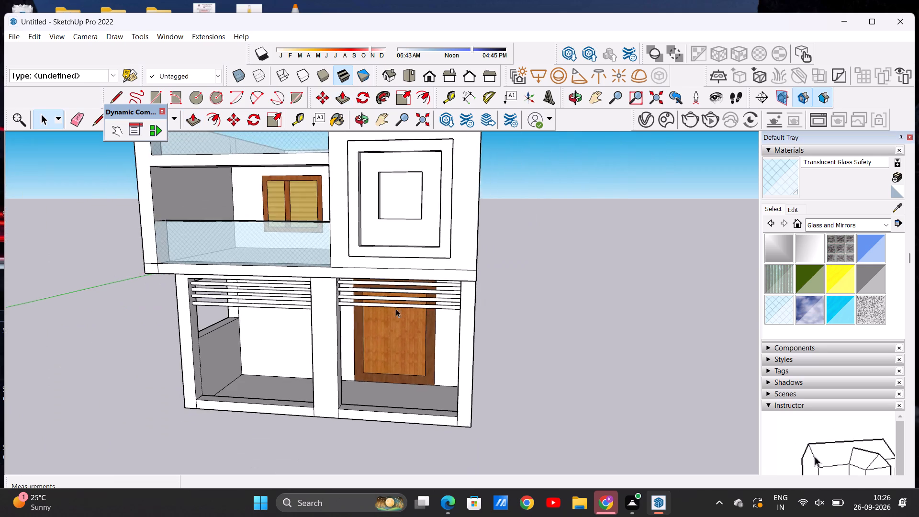
middle_click_drag(351, 371, 373, 339)
scroll(373, 343, "down", 4)
scroll(287, 341, "up", 4)
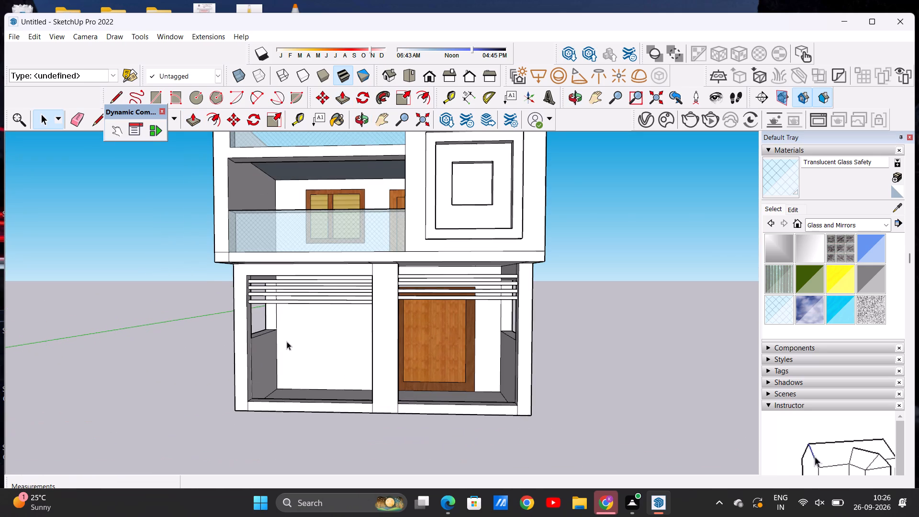
middle_click_drag(250, 389, 266, 414)
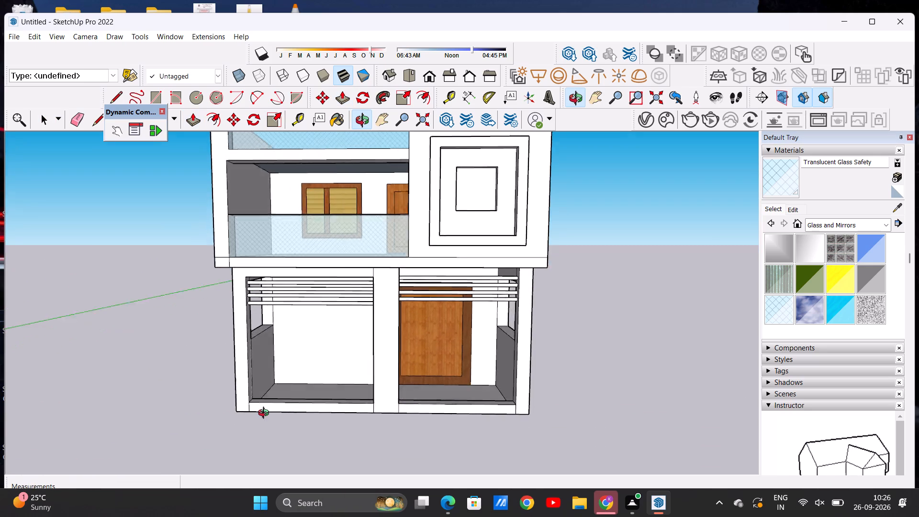
middle_click_drag(266, 414, 263, 452)
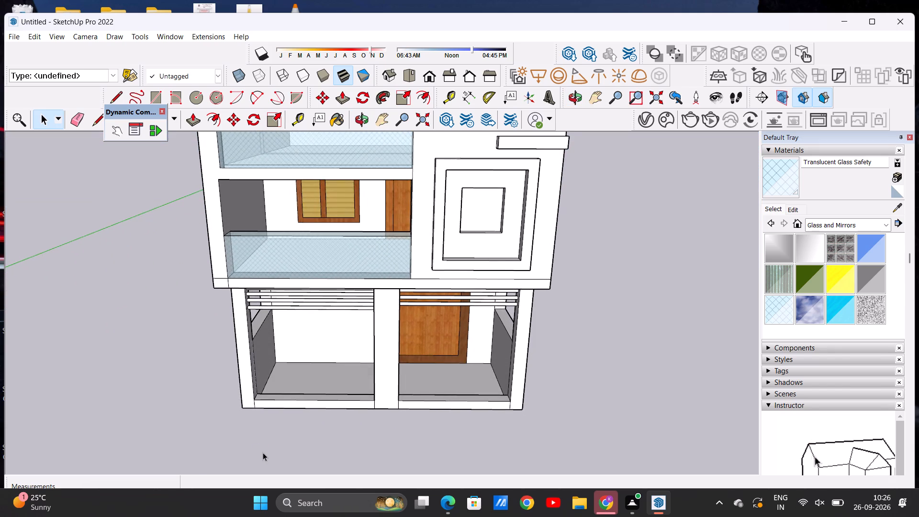
middle_click_drag(263, 452, 260, 397)
scroll(269, 295, "up", 7)
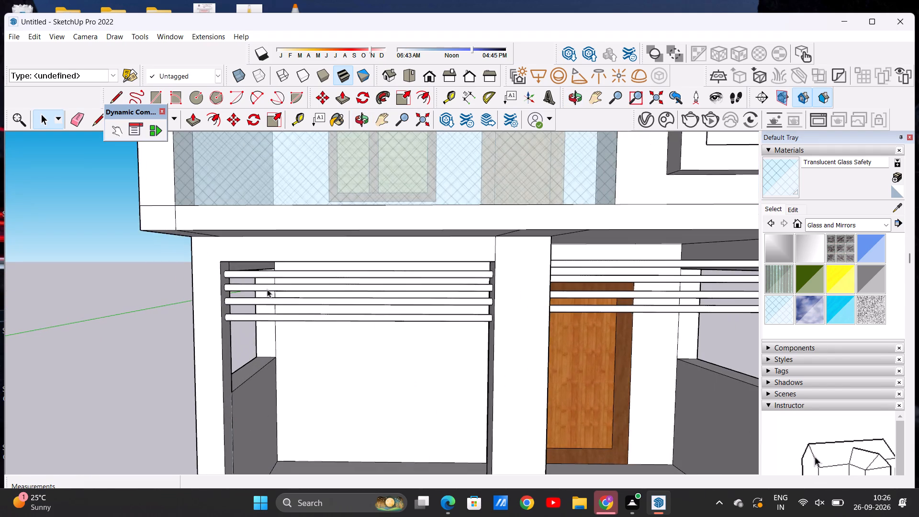
scroll(267, 299, "down", 5)
scroll(278, 311, "up", 1)
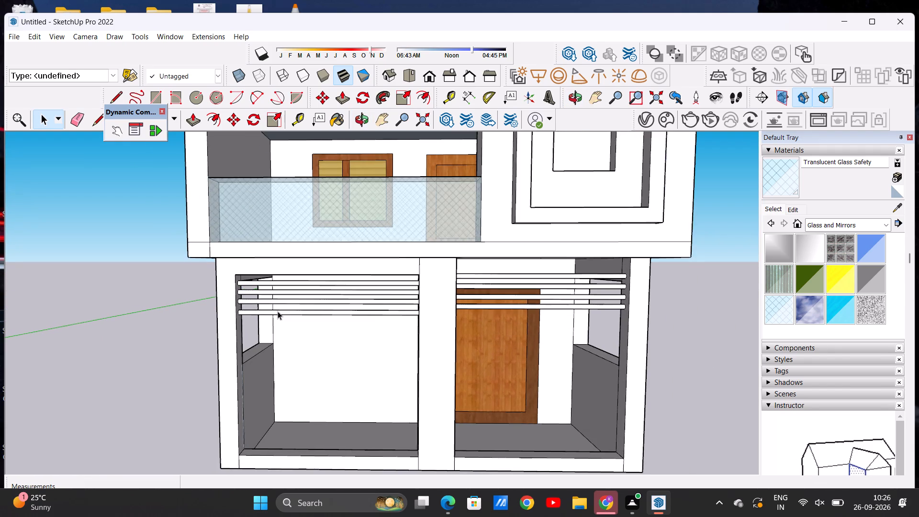
scroll(278, 311, "up", 5)
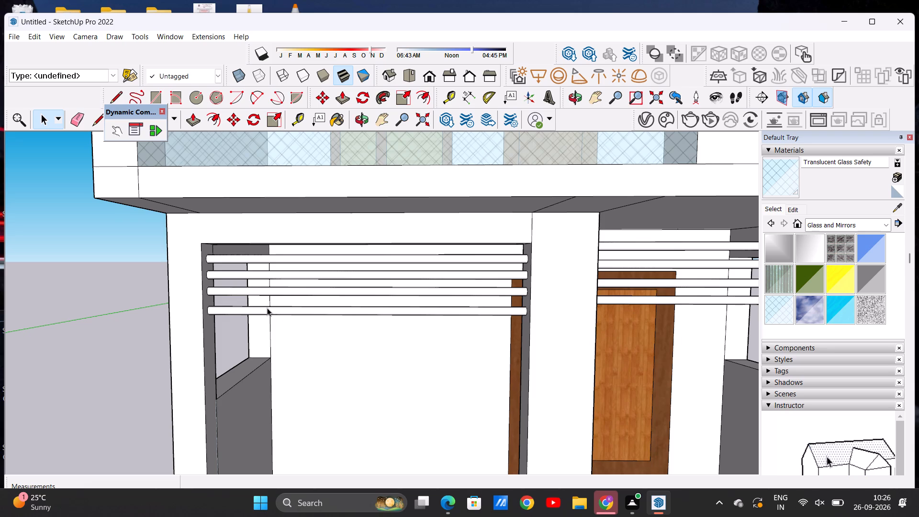
scroll(256, 295, "down", 5)
middle_click_drag(283, 302, 295, 353)
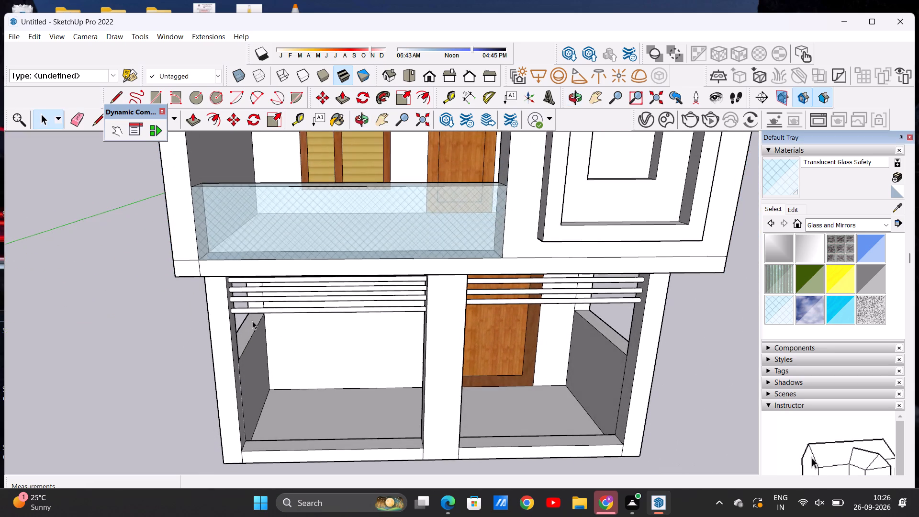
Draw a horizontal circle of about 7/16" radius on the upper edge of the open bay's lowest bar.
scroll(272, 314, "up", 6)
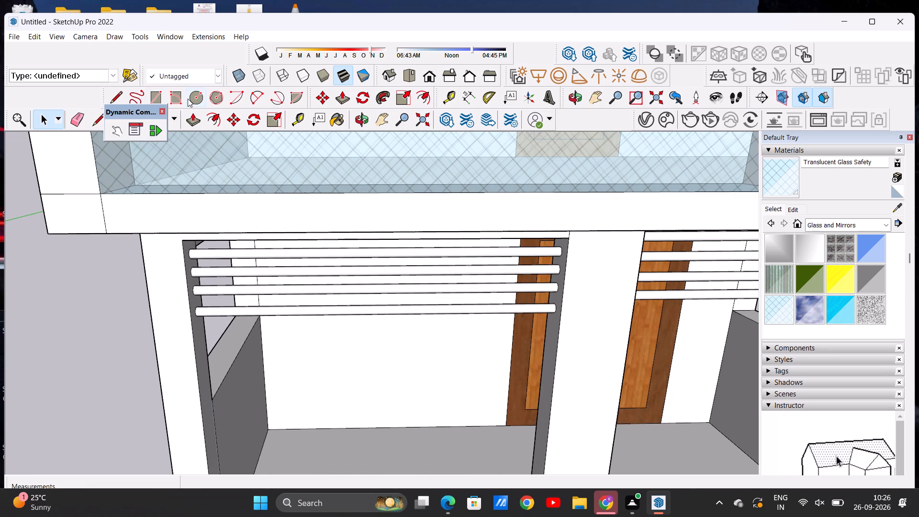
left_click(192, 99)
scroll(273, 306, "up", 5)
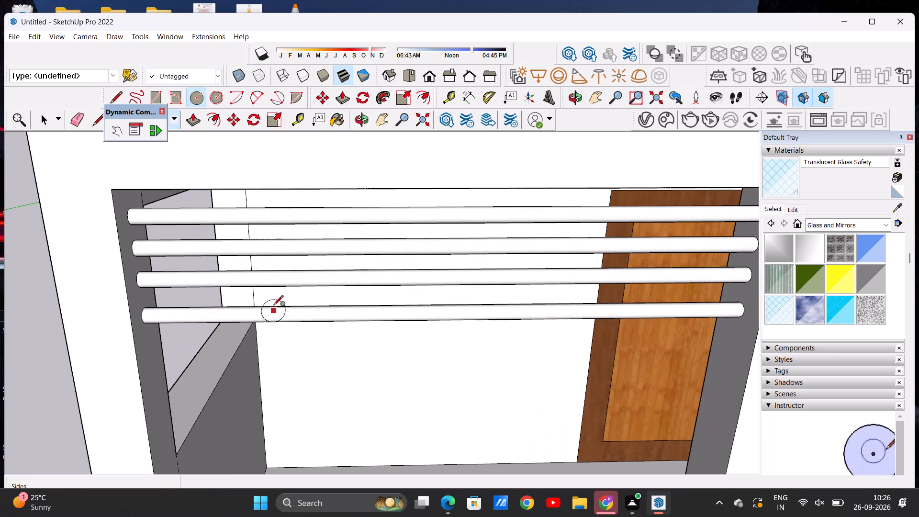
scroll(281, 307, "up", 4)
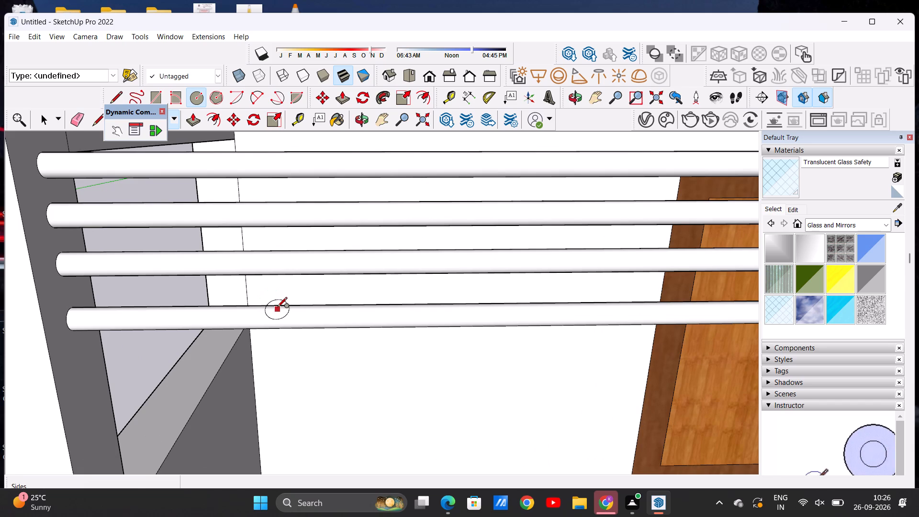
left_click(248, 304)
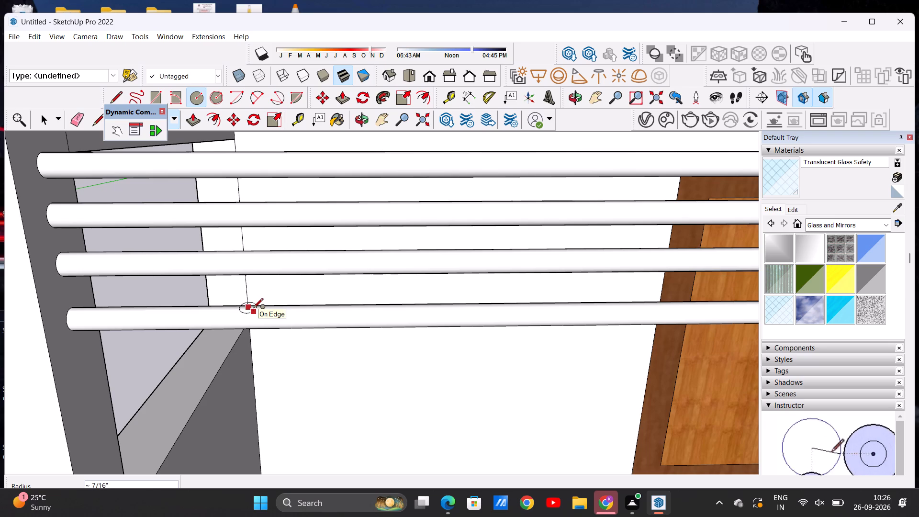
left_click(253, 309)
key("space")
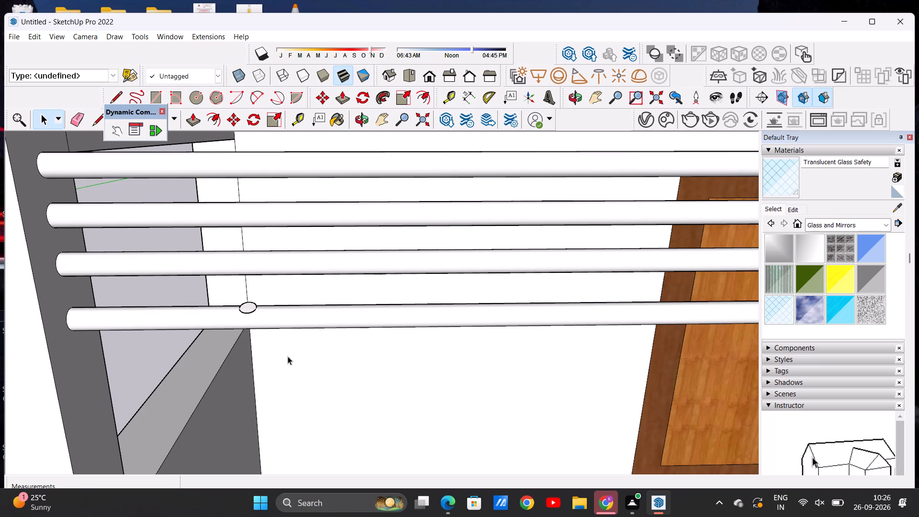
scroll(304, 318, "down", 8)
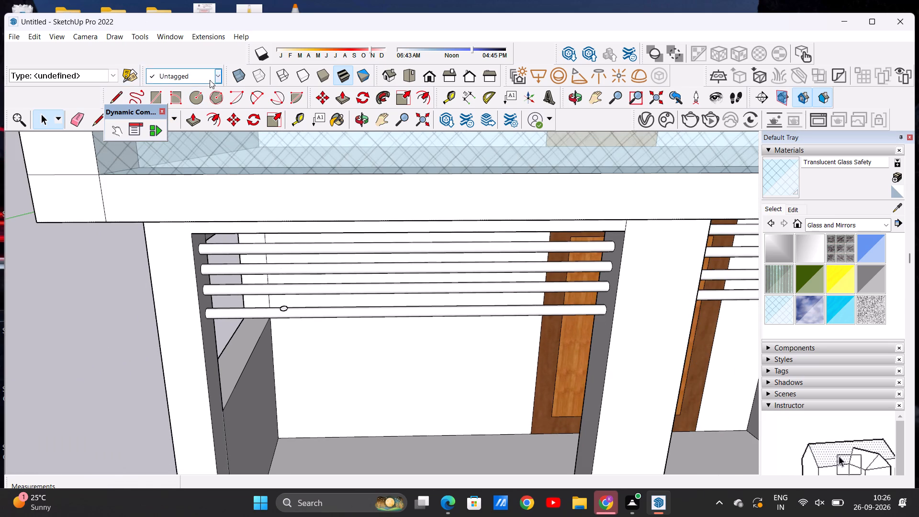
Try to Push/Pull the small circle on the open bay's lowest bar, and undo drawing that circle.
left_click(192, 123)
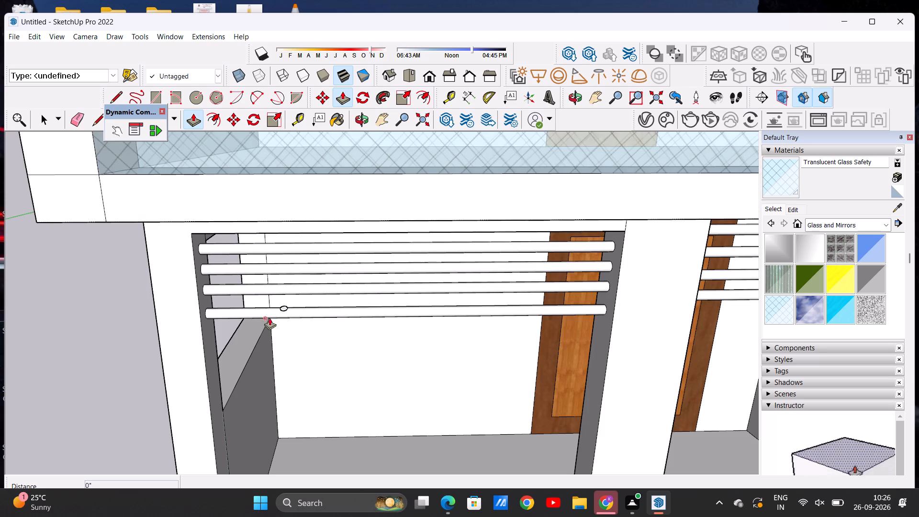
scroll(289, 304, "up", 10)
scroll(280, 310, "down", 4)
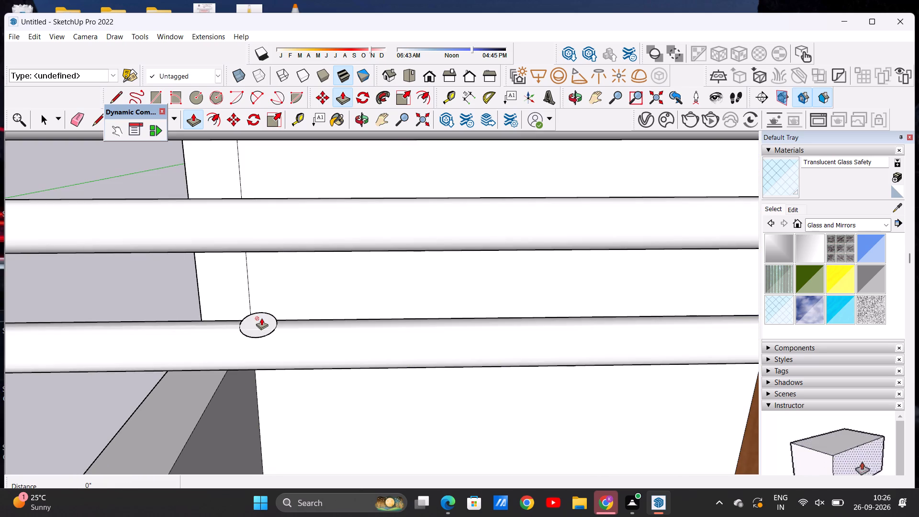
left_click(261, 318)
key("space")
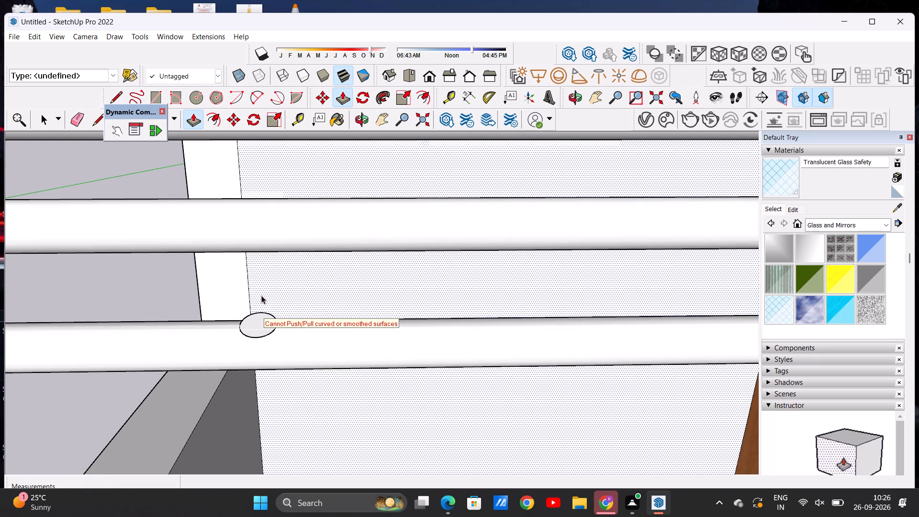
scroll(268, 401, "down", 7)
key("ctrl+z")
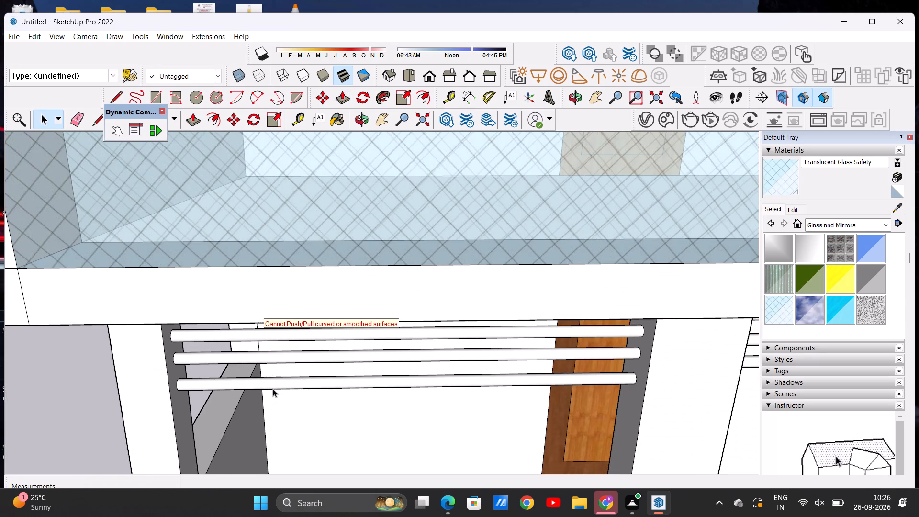
Review the whole front elevation and the porch bays with their bars from several angles.
scroll(274, 346, "down", 16)
middle_click_drag(278, 416, 283, 344)
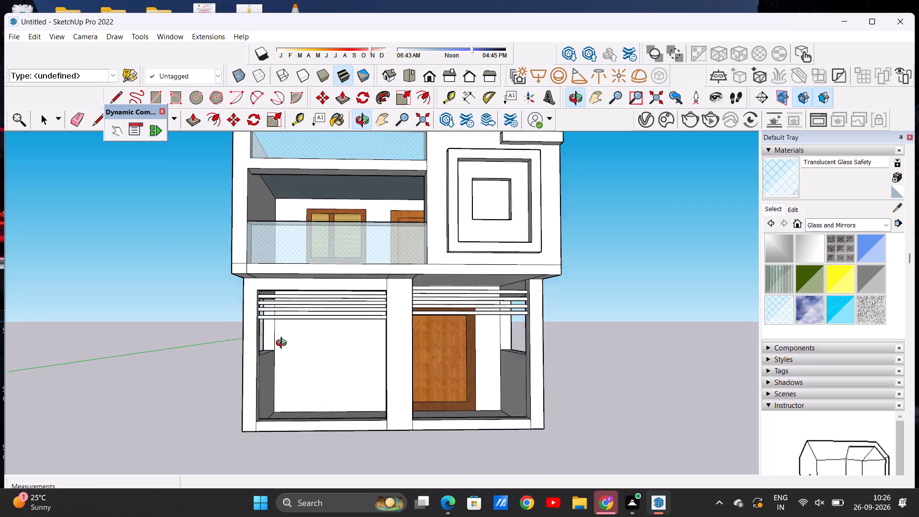
middle_click_drag(283, 344, 291, 360)
scroll(301, 302, "up", 3)
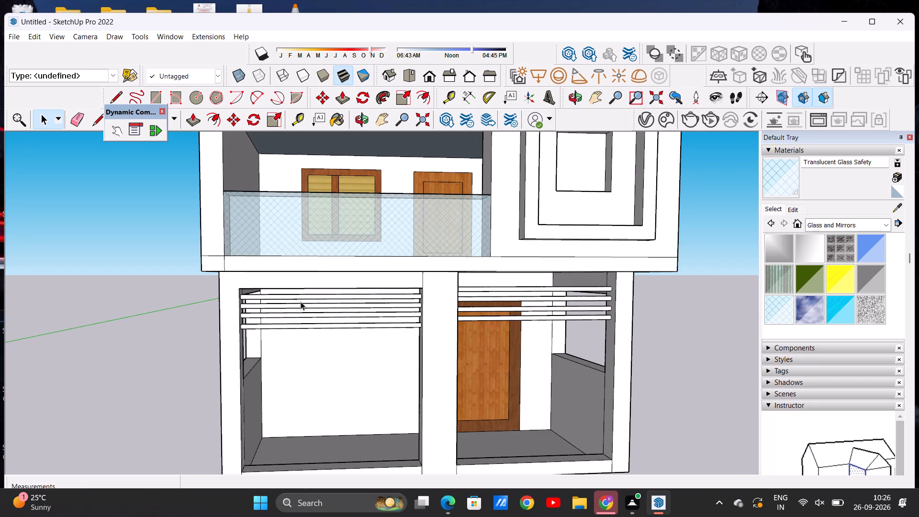
scroll(275, 342, "down", 3)
middle_click_drag(291, 396, 214, 407)
scroll(291, 396, "down", 1)
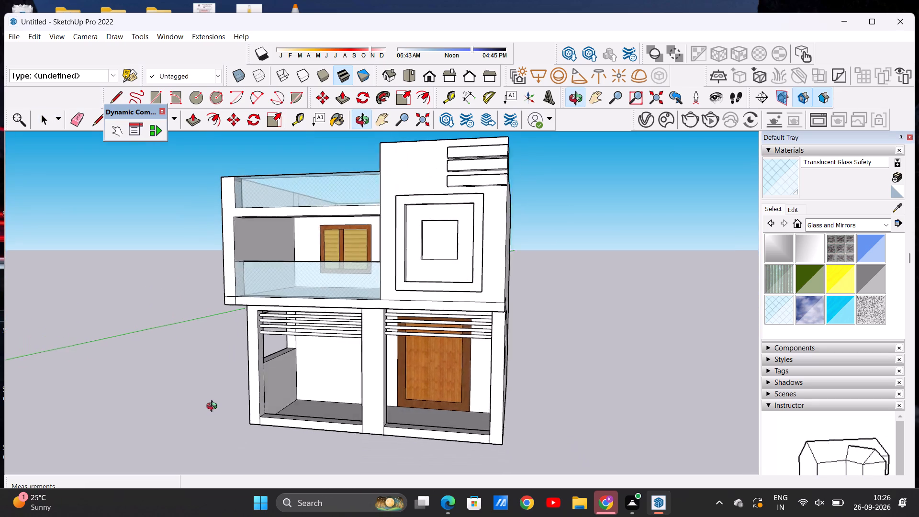
middle_click_drag(214, 407, 217, 414)
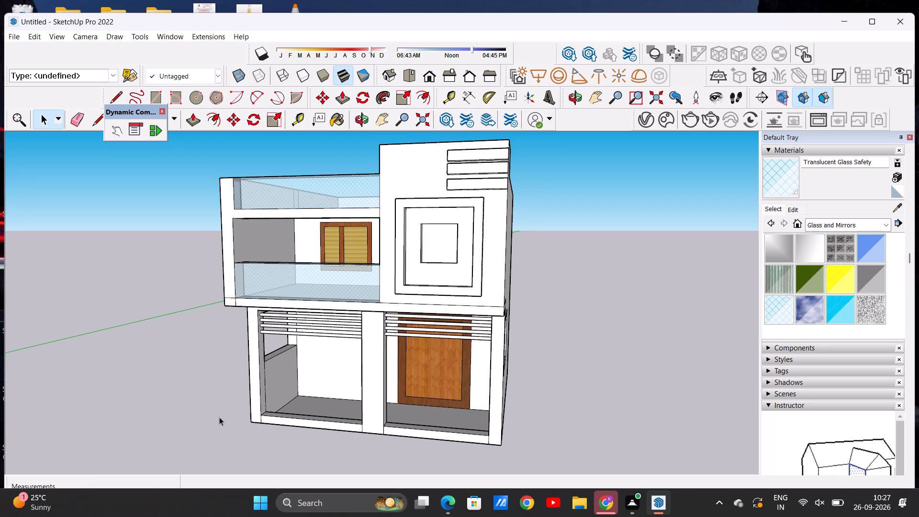
middle_click_drag(329, 433, 336, 443)
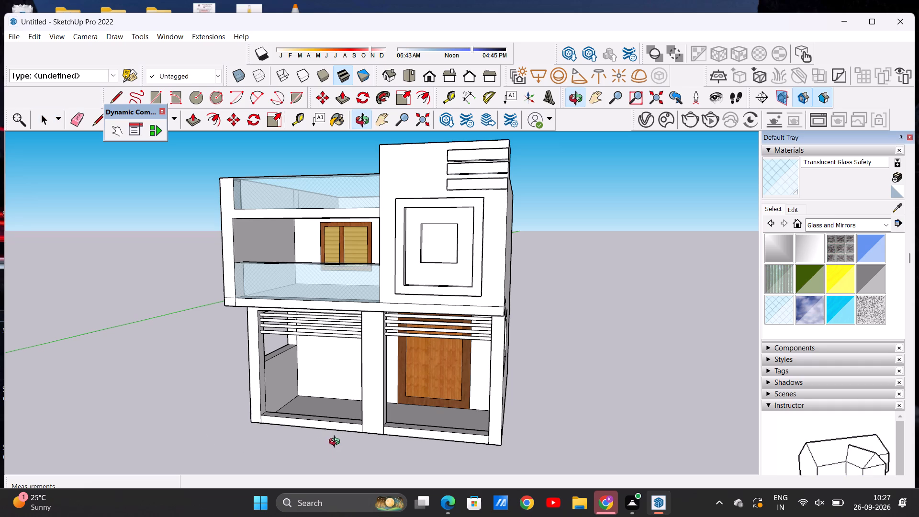
middle_click_drag(336, 443, 414, 474)
middle_click_drag(403, 443, 410, 468)
scroll(432, 404, "up", 5)
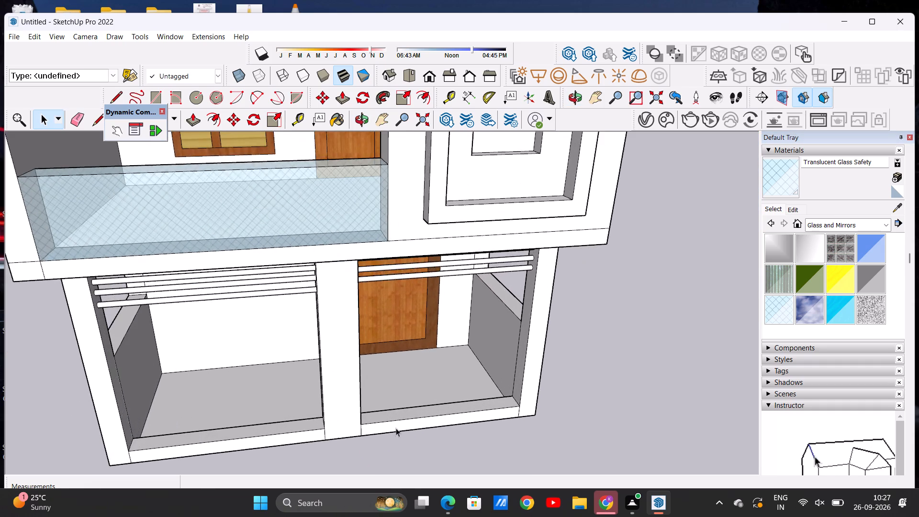
middle_click_drag(384, 441, 342, 414)
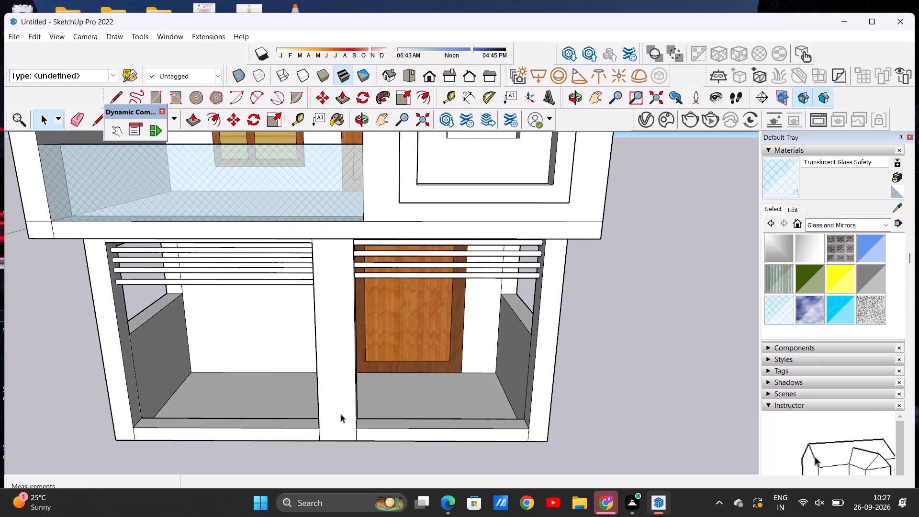
Draw three short parallel lines about 4 11/16" long across the top of the open bay's bottom sill, marking two adjacent small rectangles.
scroll(382, 385, "down", 2)
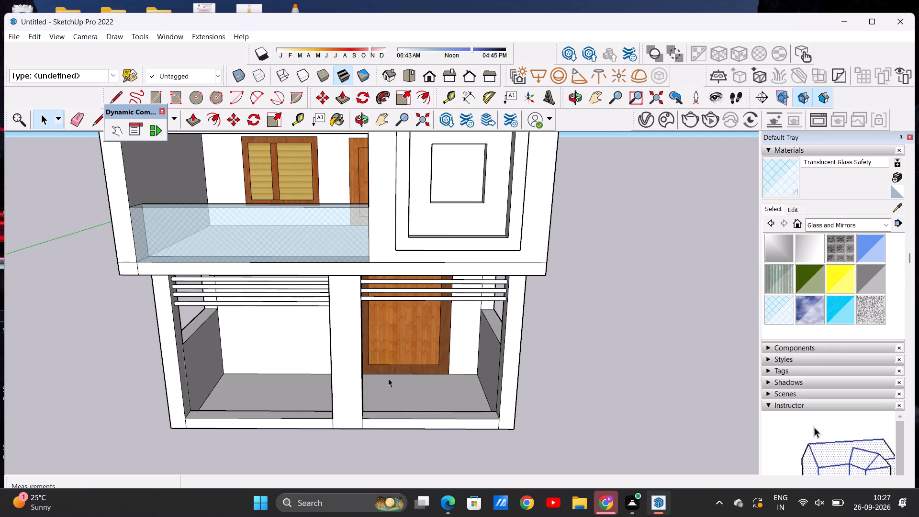
scroll(388, 378, "down", 3)
middle_click_drag(329, 429, 317, 402)
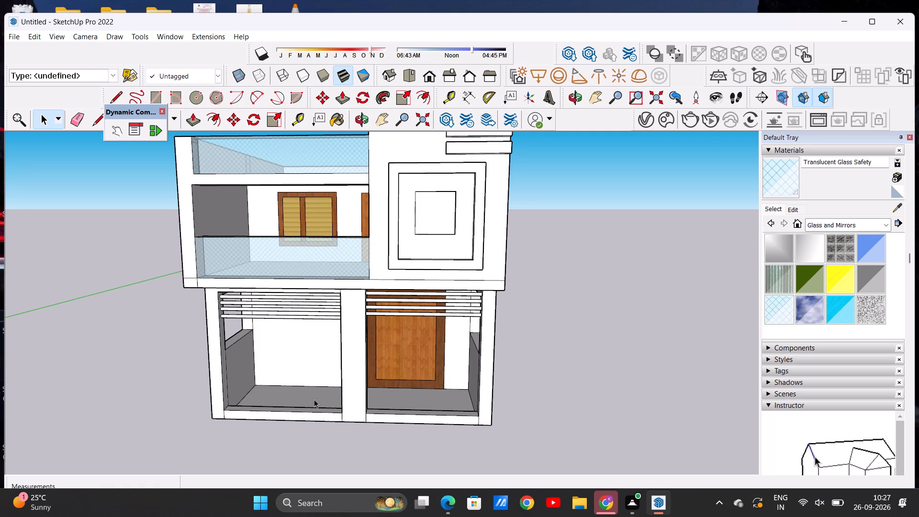
middle_click_drag(253, 410, 248, 448)
scroll(247, 386, "up", 6)
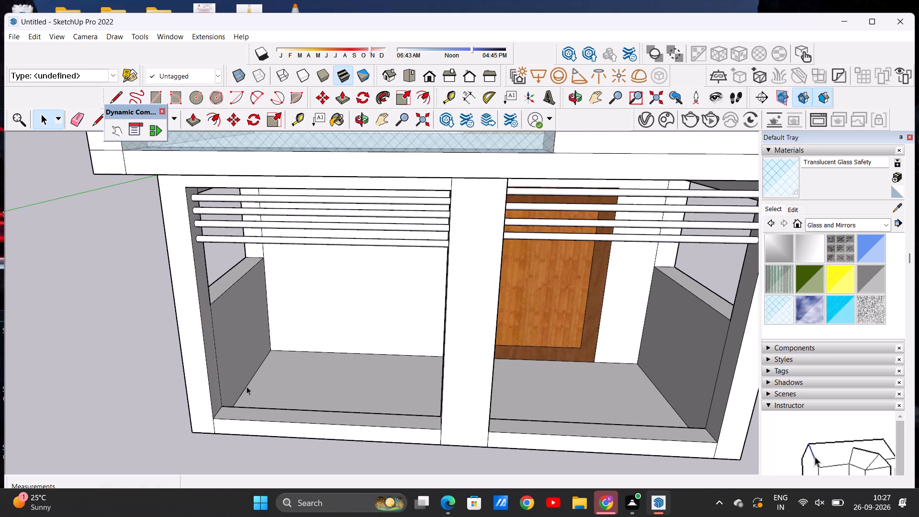
left_click(113, 94)
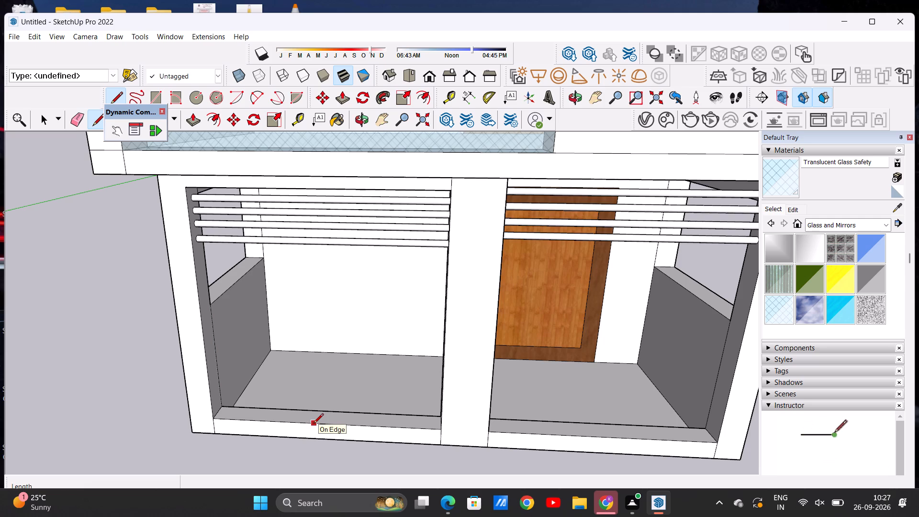
left_click(325, 426)
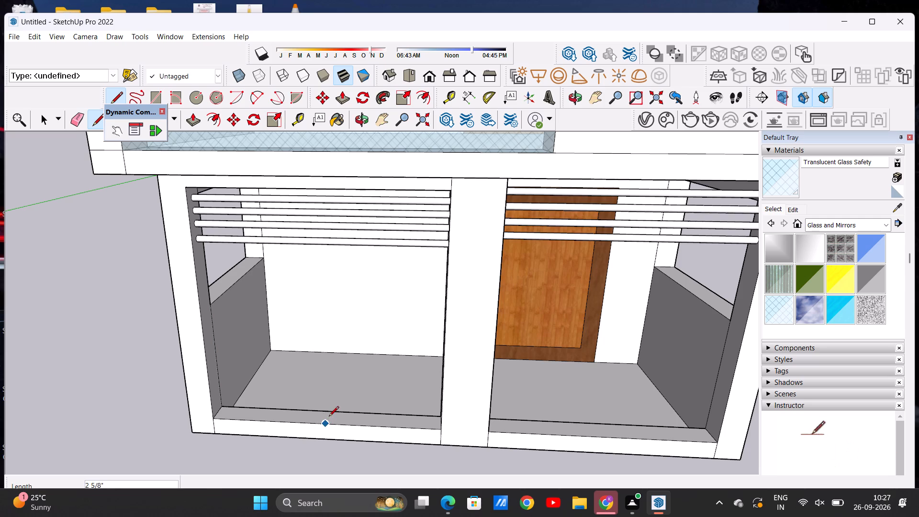
left_click(330, 408)
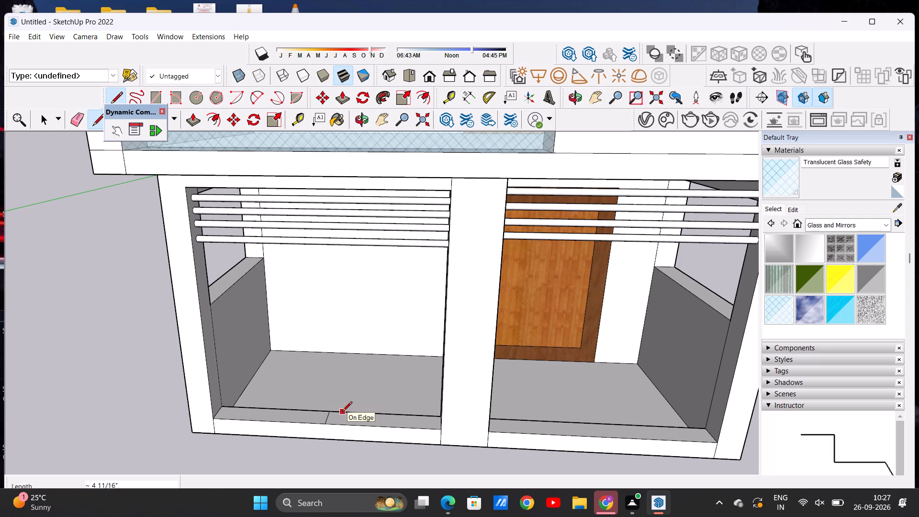
left_click(342, 412)
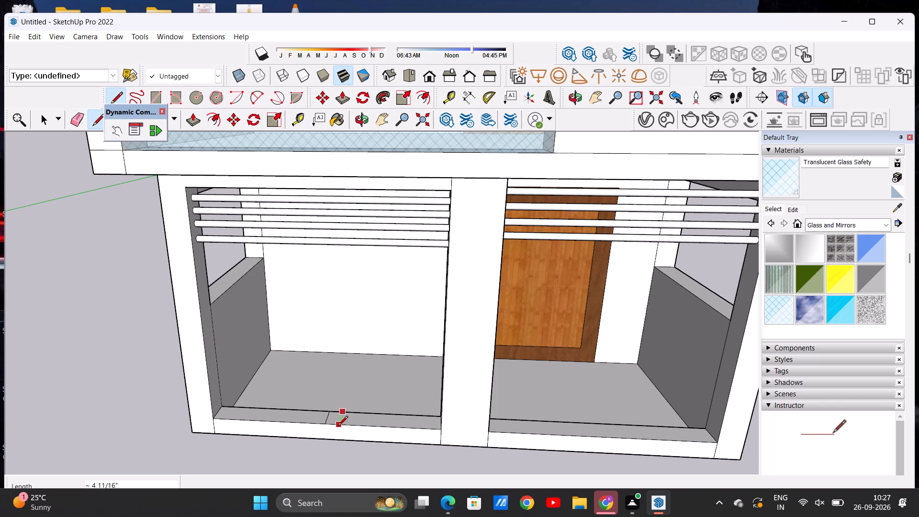
left_click(338, 427)
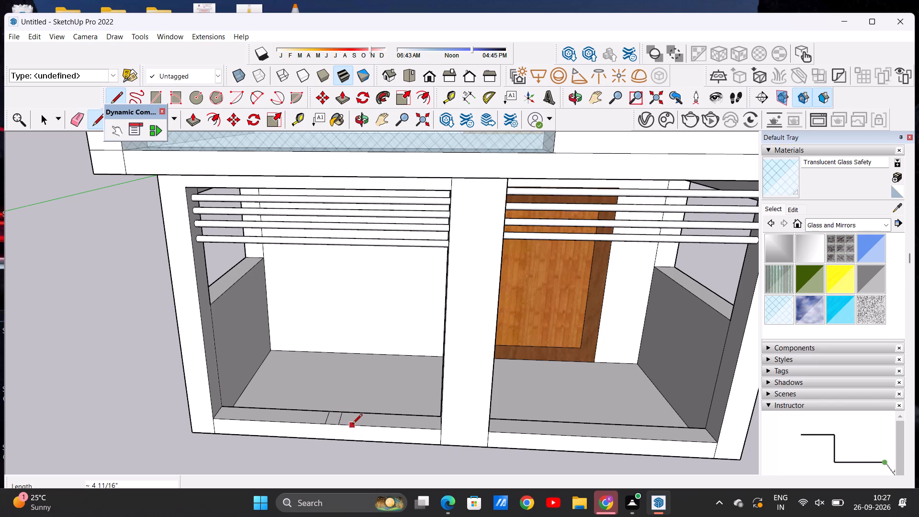
left_click(354, 425)
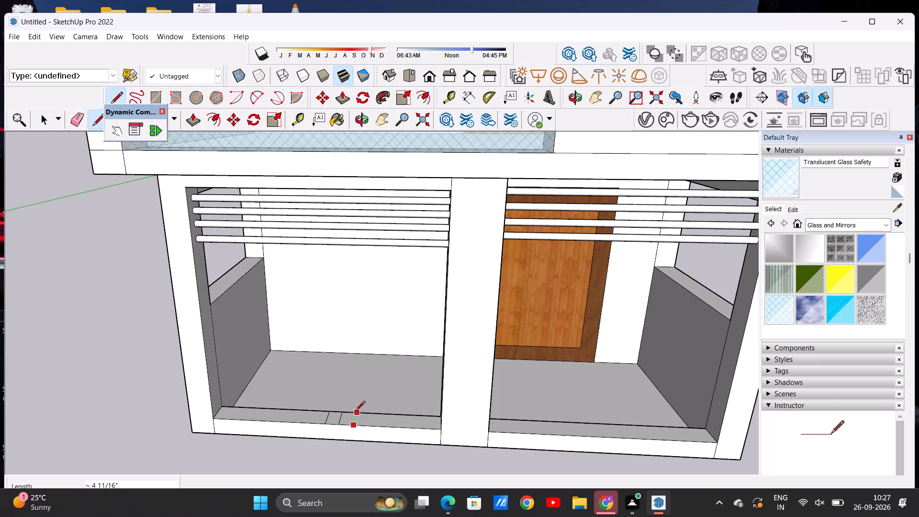
left_click(356, 412)
key("space")
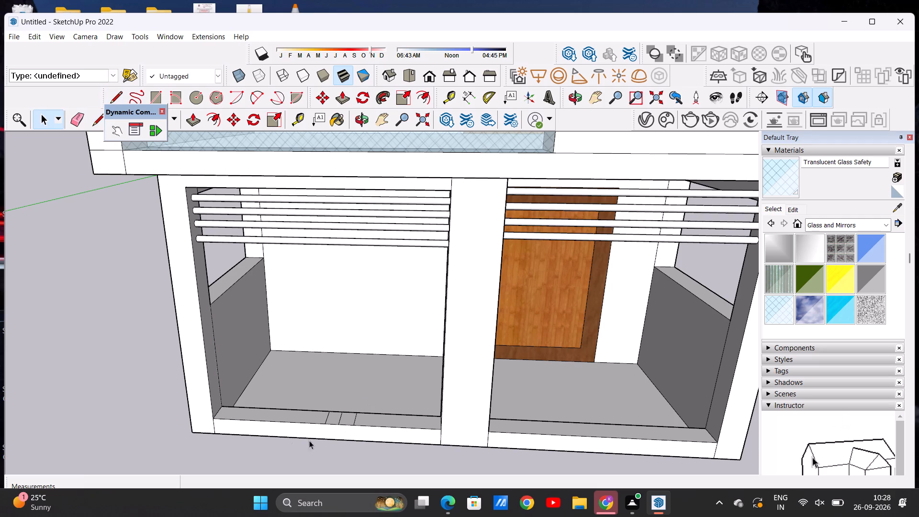
Draw a line about 4 11/16" long across the inner side of both the open bay's outer post and the middle post, near half-wall height.
middle_click_drag(271, 447, 308, 475)
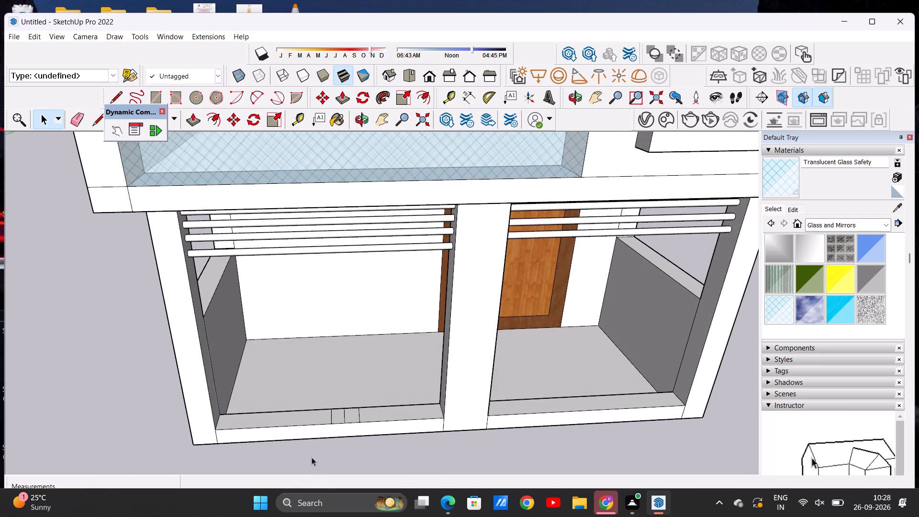
middle_click_drag(313, 404, 304, 405)
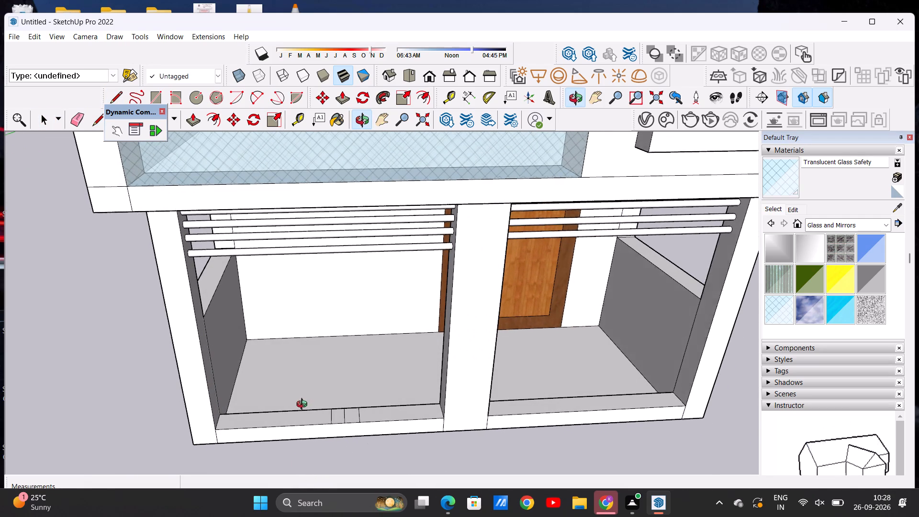
middle_click_drag(304, 405, 231, 413)
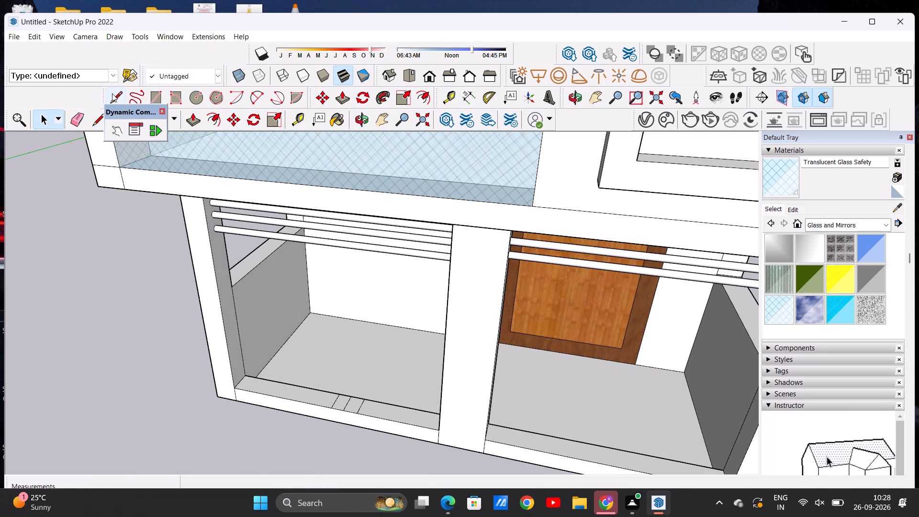
left_click(112, 93)
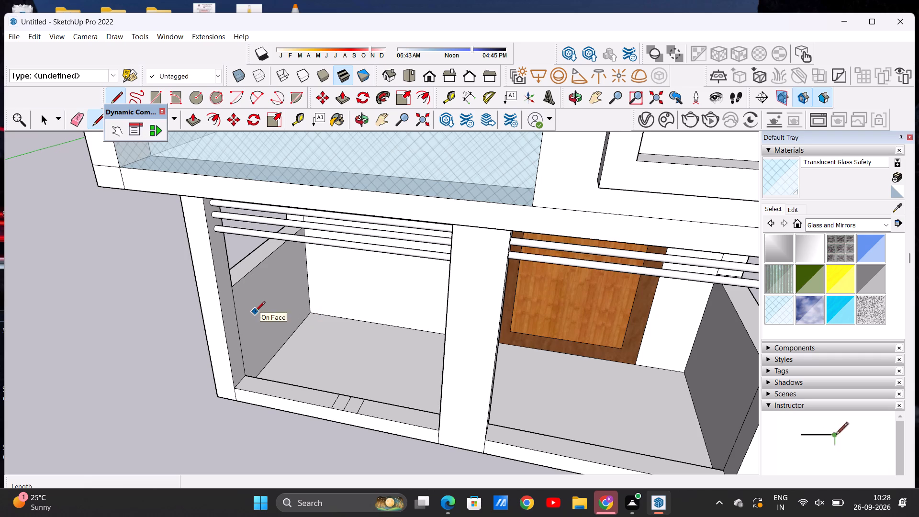
middle_click_drag(253, 337, 256, 284)
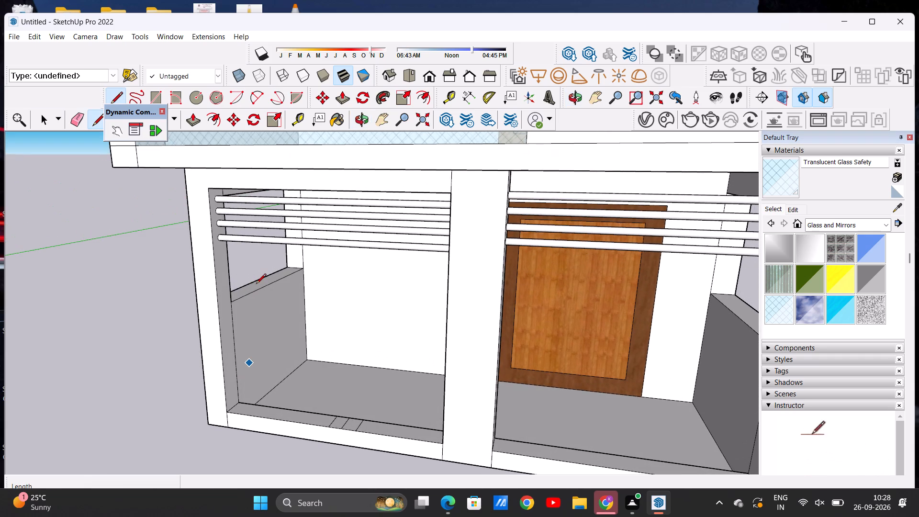
left_click(232, 304)
left_click(218, 310)
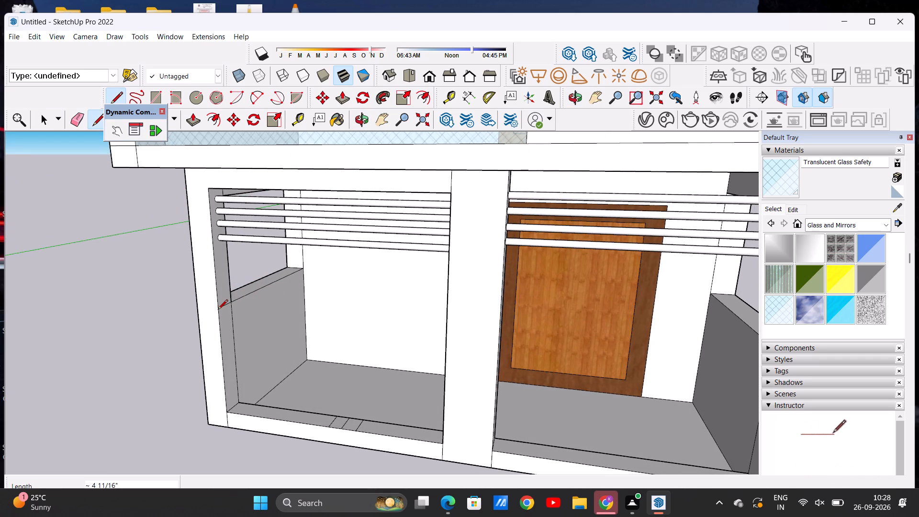
middle_click_drag(218, 311, 226, 310)
middle_click_drag(216, 305, 237, 311)
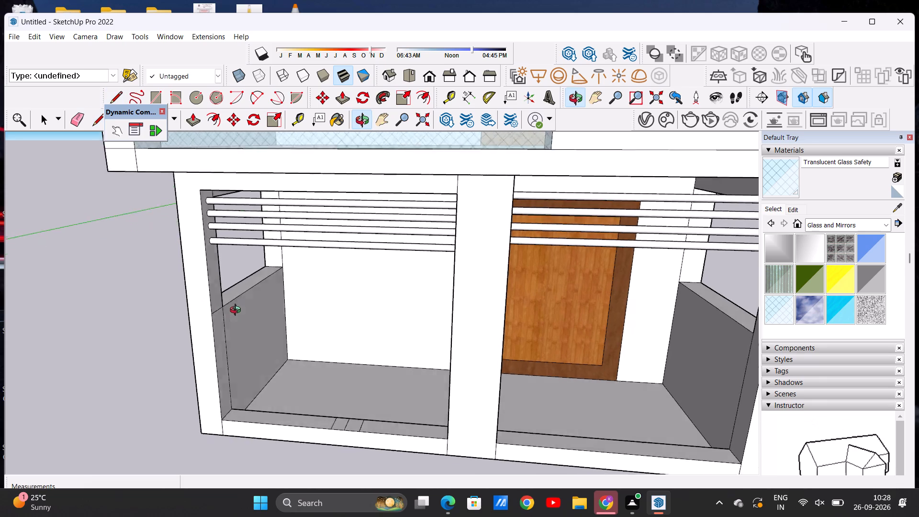
middle_click_drag(237, 311, 298, 308)
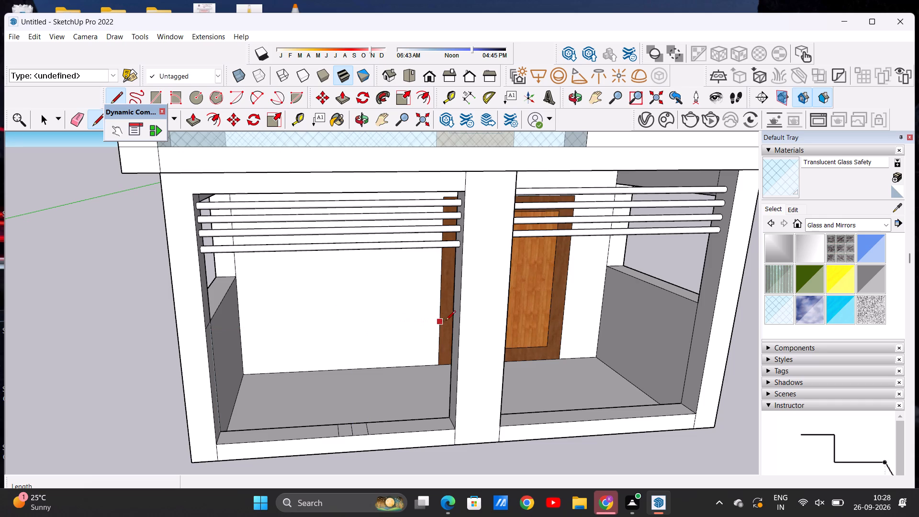
left_click(460, 318)
middle_click_drag(458, 315, 490, 310)
scroll(459, 315, "up", 1)
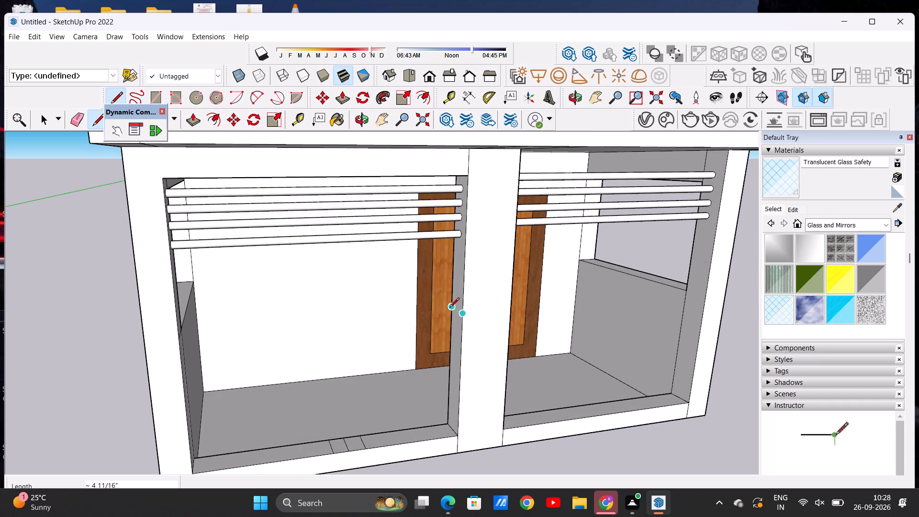
left_click(449, 307)
key("space")
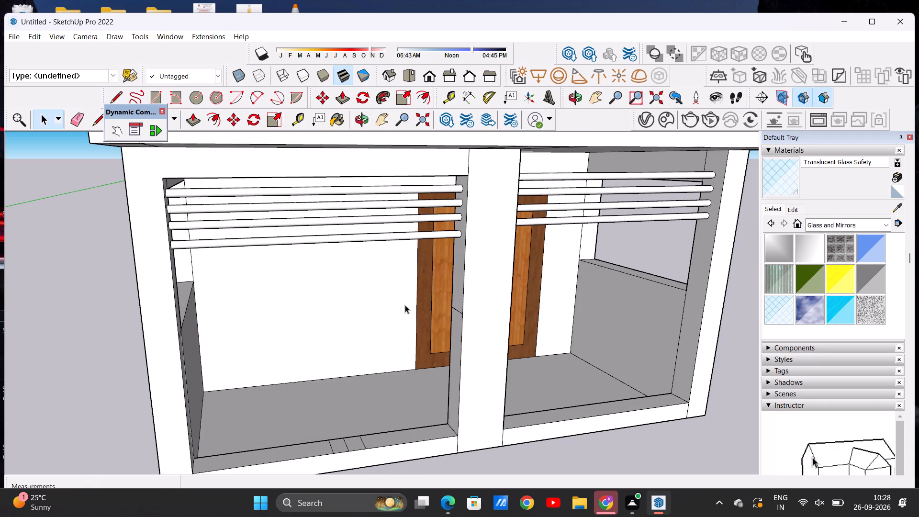
Draw a second line about 4 11/16" long just below the first on the outer post's inner side, closing a narrow strip.
scroll(344, 280, "down", 2)
middle_click_drag(259, 342, 101, 359)
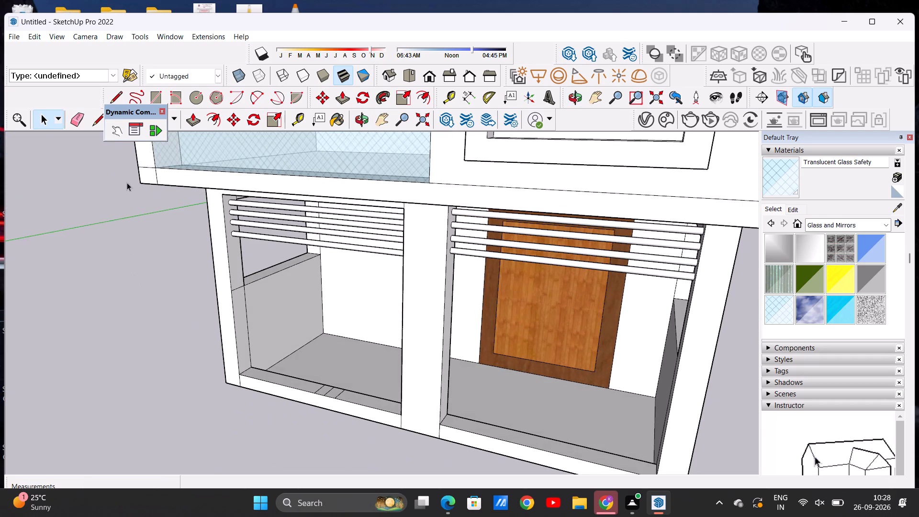
left_click(117, 92)
scroll(255, 310, "up", 5)
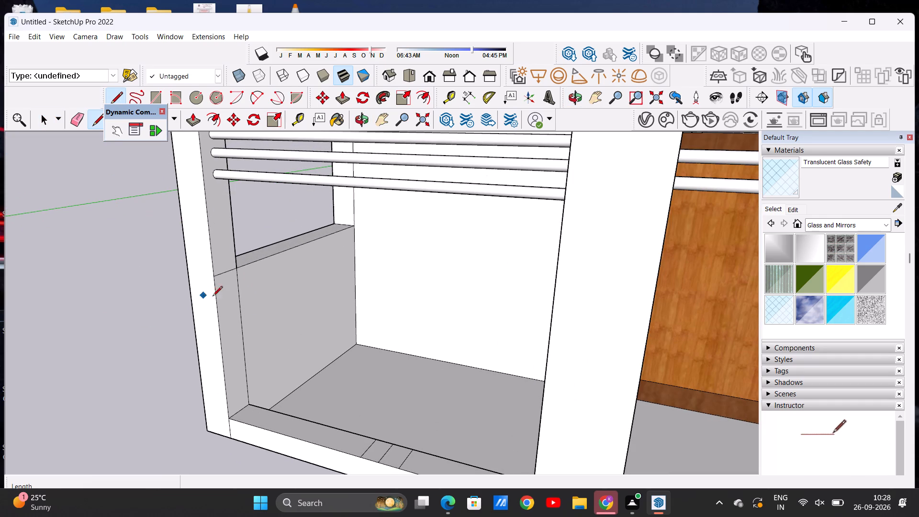
left_click(217, 291)
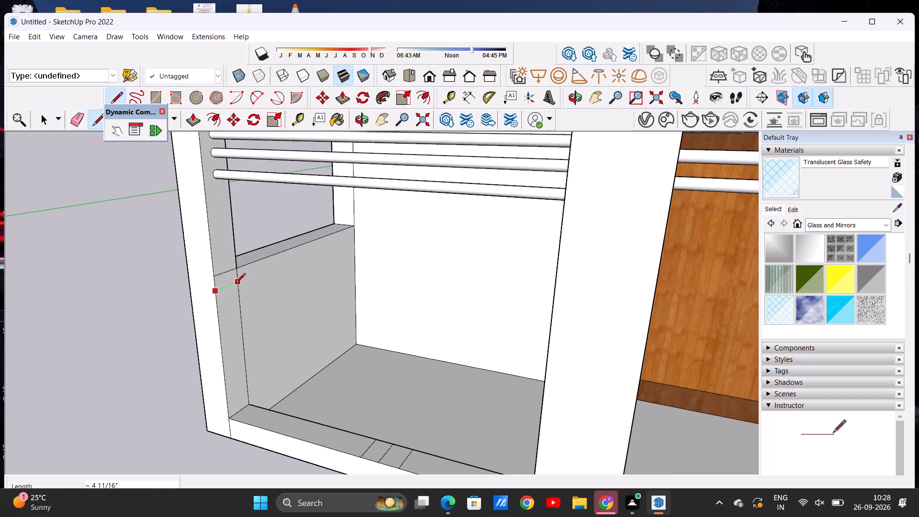
left_click(235, 284)
key("space")
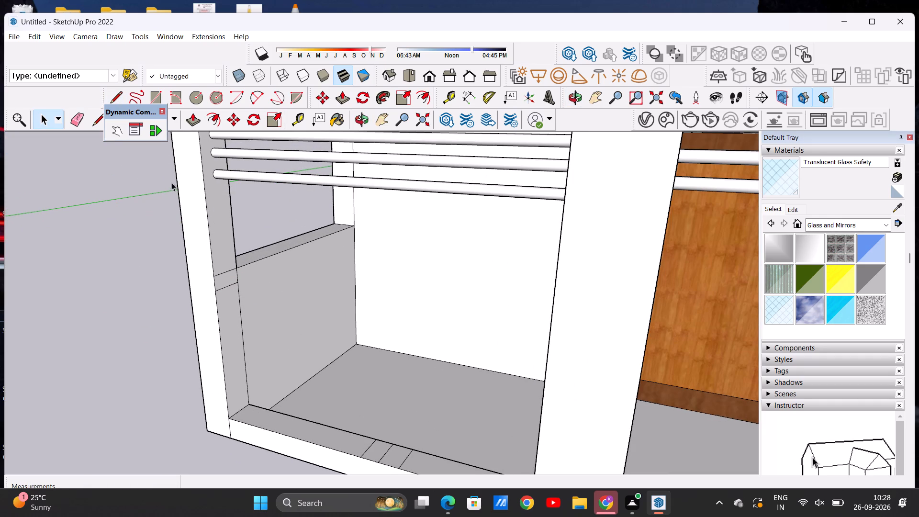
Push/Pull the narrow strip on the outer post about 3' 8 7/8" across the open bay to the middle post as a horizontal rail.
left_click(191, 115)
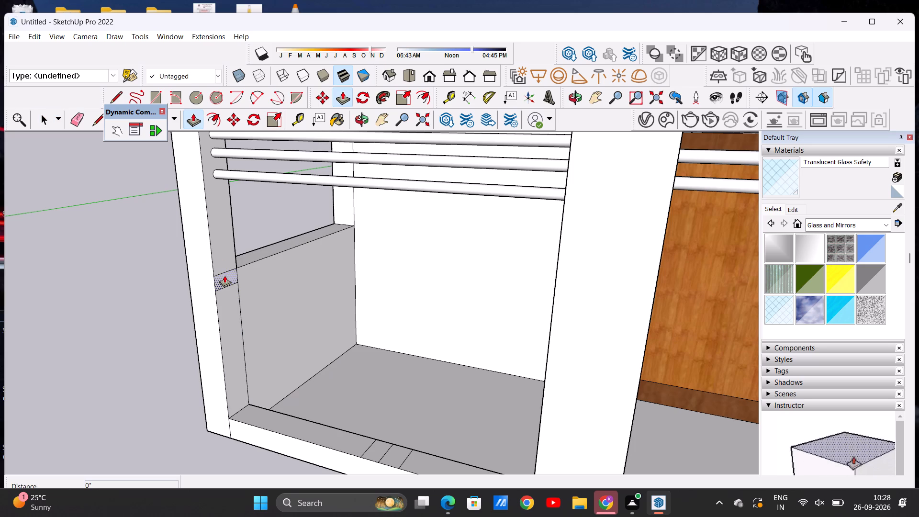
left_click(224, 275)
scroll(352, 295, "down", 7)
middle_click_drag(342, 286, 425, 285)
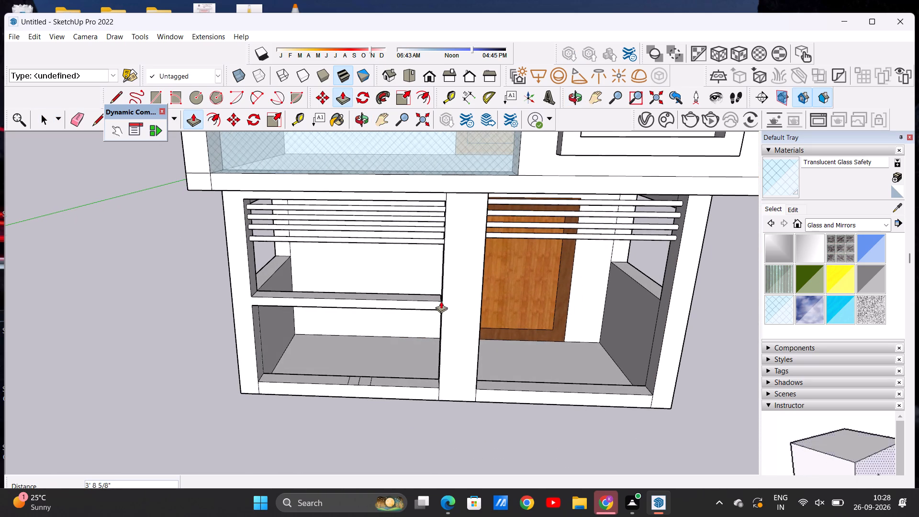
left_click(441, 288)
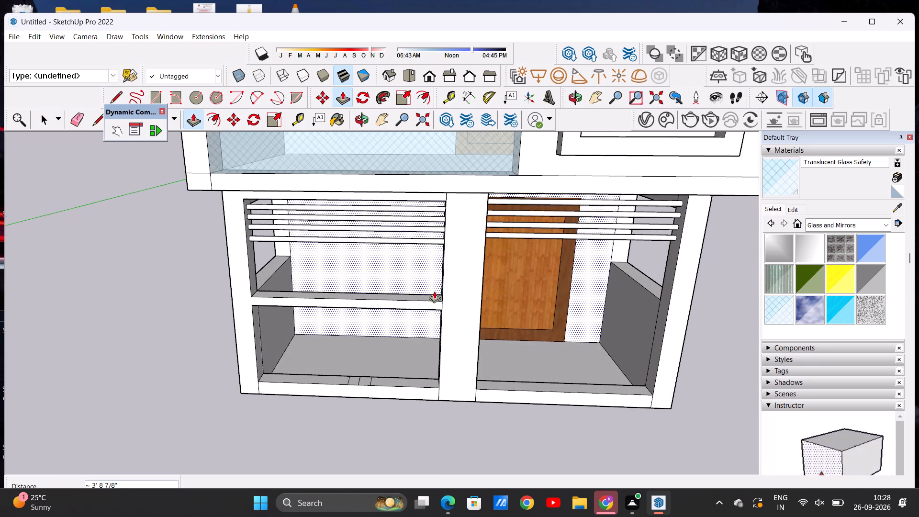
key("space")
Push/Pull both small rectangles on the bottom sill up about 1' 8 1/8" to the rail's underside, forming a central upright.
middle_click_drag(424, 345, 447, 323)
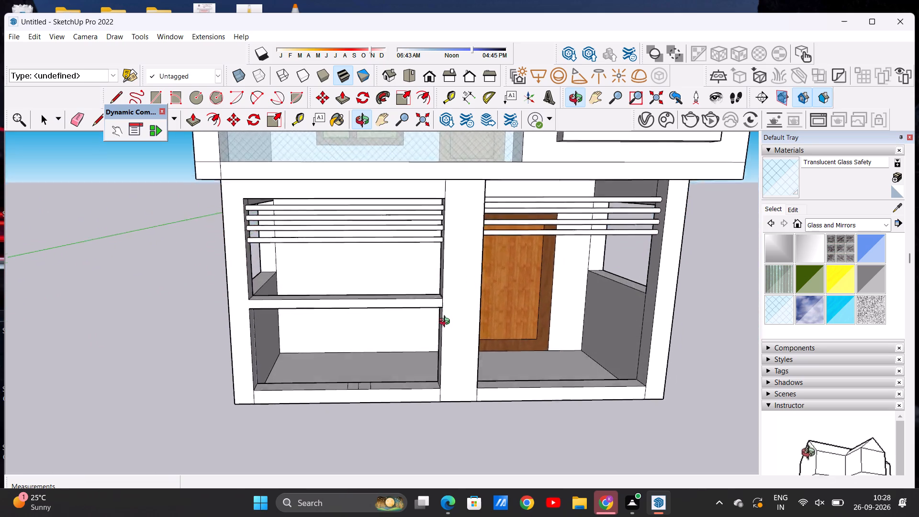
middle_click_drag(447, 323, 460, 356)
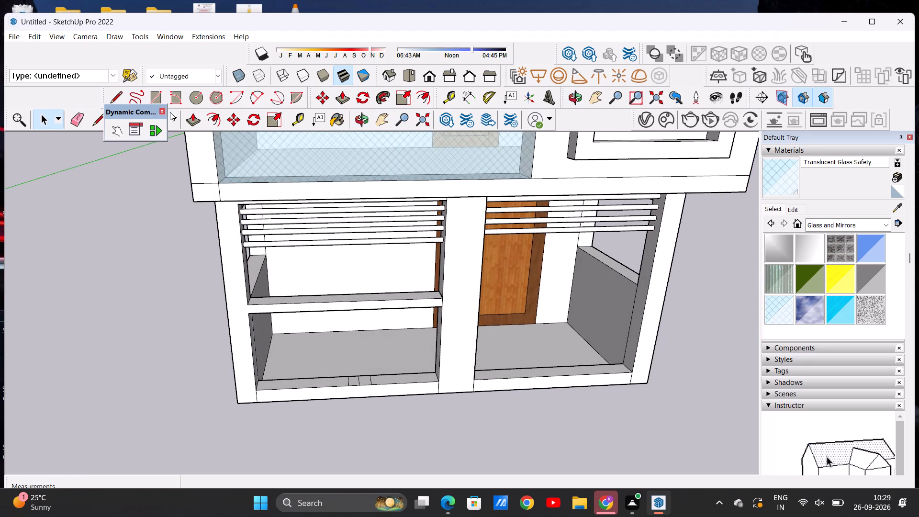
left_click(188, 122)
middle_click_drag(356, 411, 364, 444)
scroll(364, 389, "up", 3)
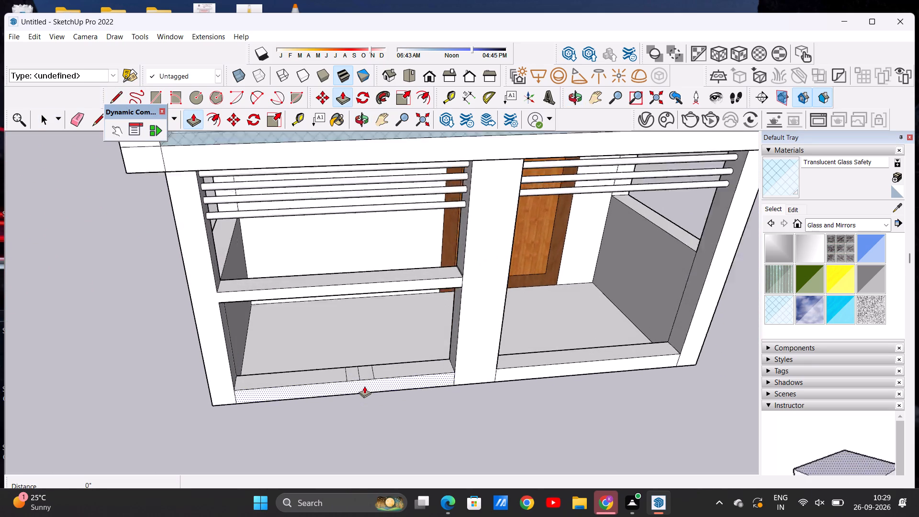
scroll(364, 386, "up", 2)
left_click(348, 366)
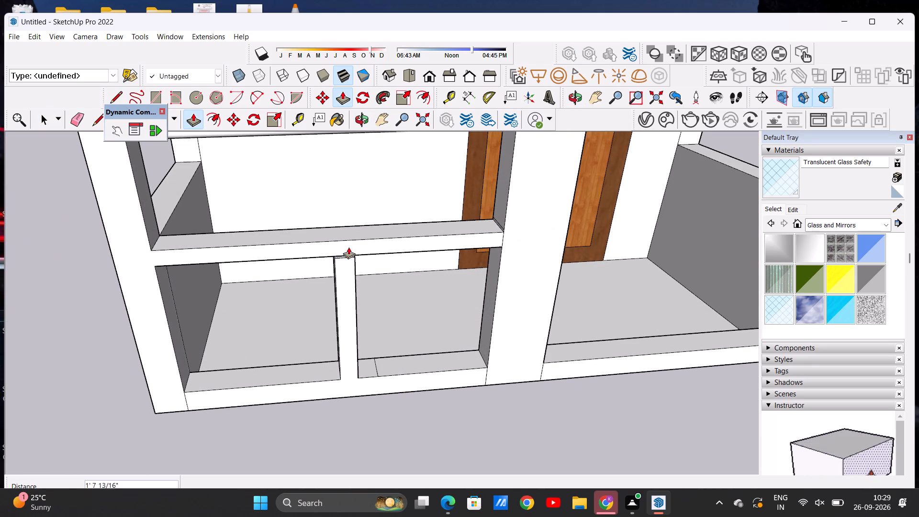
left_click(355, 253)
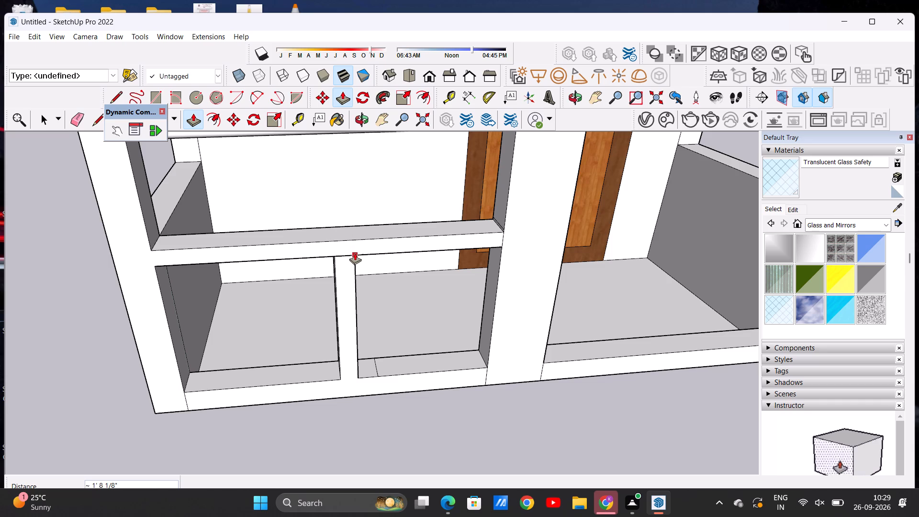
left_click(366, 360)
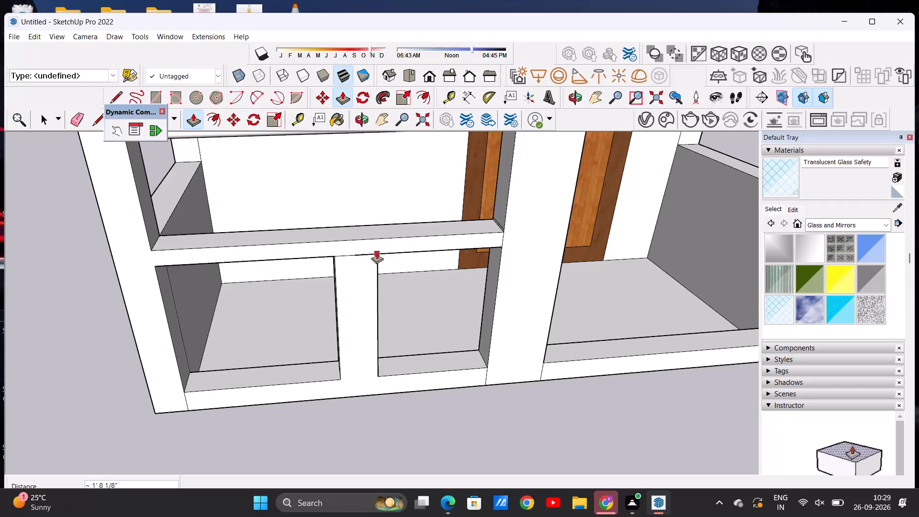
left_click(376, 252)
key("space")
scroll(149, 300, "down", 7)
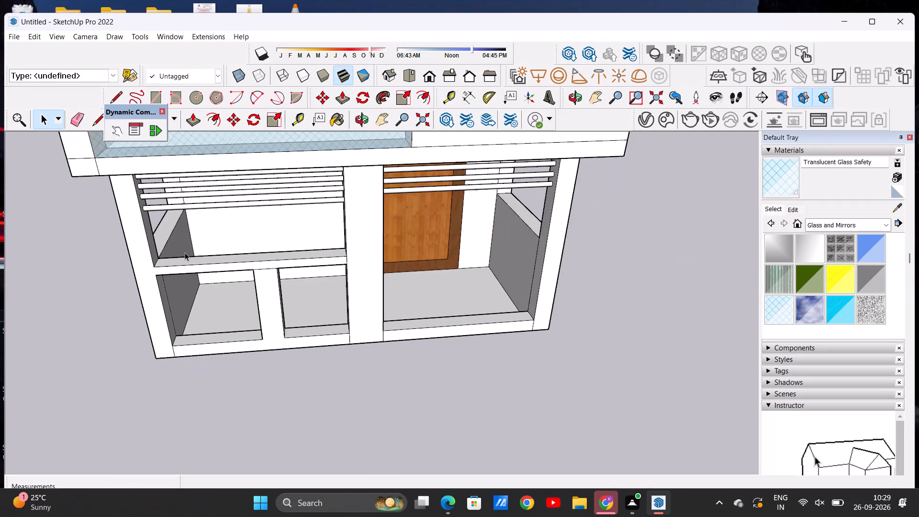
middle_click_drag(298, 343, 290, 264)
scroll(292, 269, "down", 8)
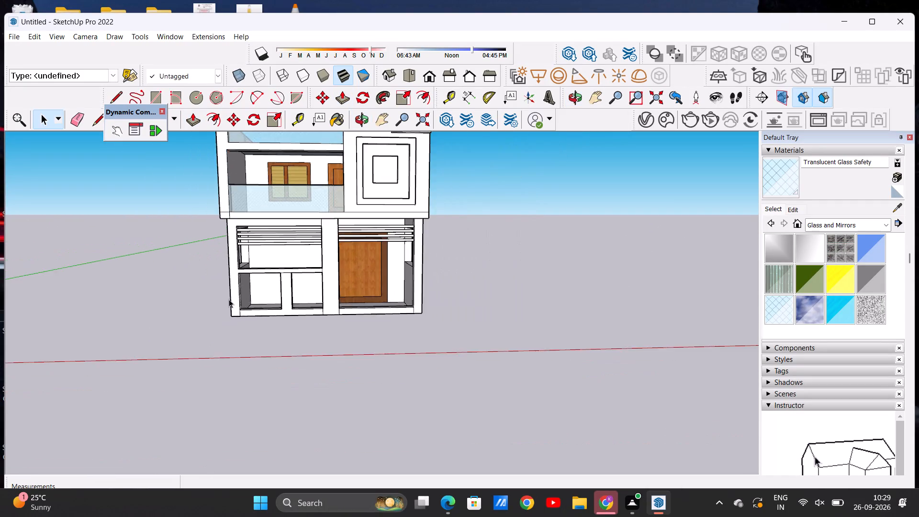
Draw a circle of about 13/16" radius on top of the open bay's bottom sill, beside the outer post.
scroll(228, 293, "up", 4)
scroll(266, 306, "up", 1)
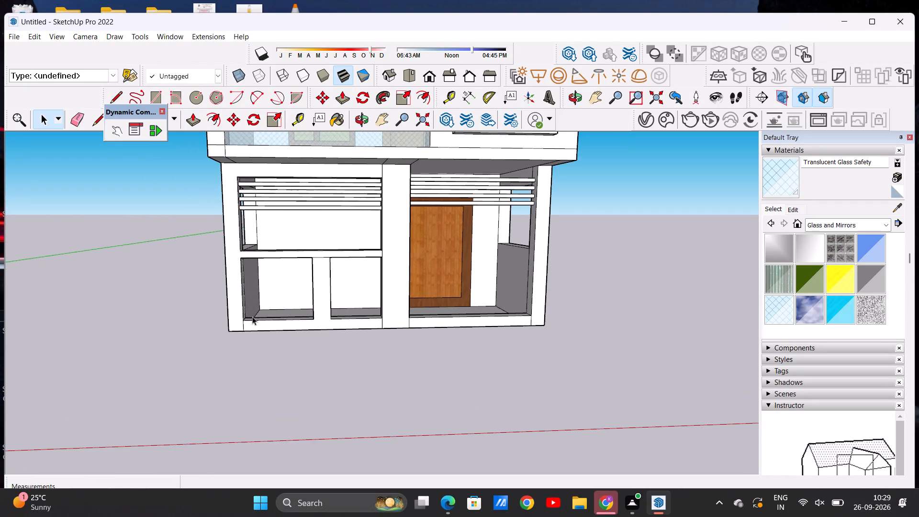
middle_click_drag(259, 328, 272, 399)
scroll(260, 335, "up", 4)
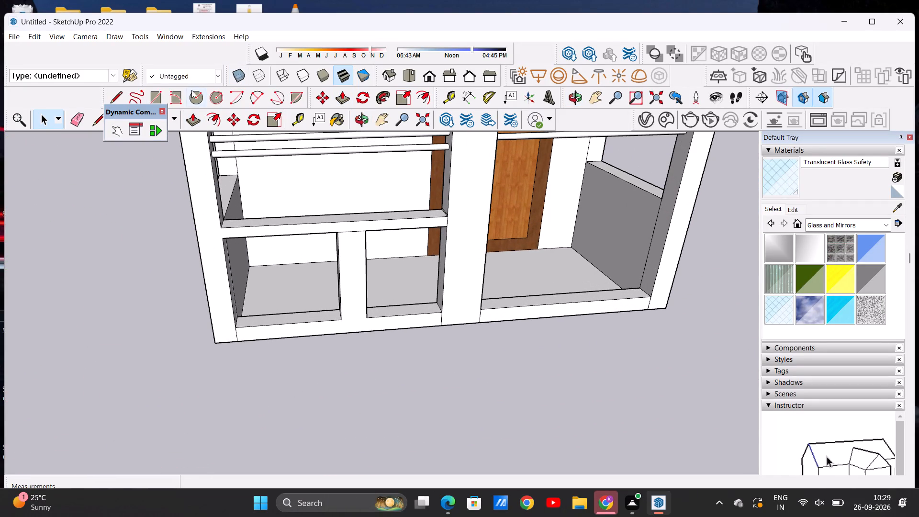
left_click(193, 98)
scroll(250, 322, "up", 8)
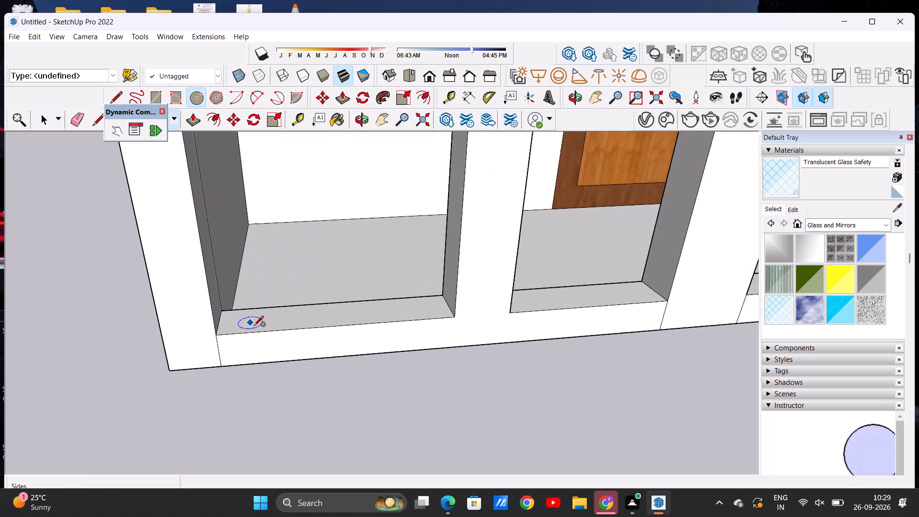
scroll(254, 326, "up", 2)
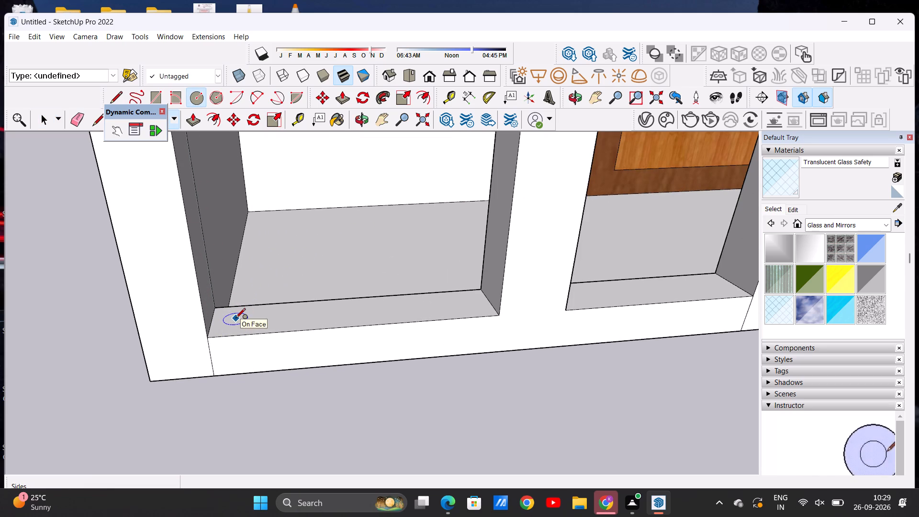
left_click(231, 320)
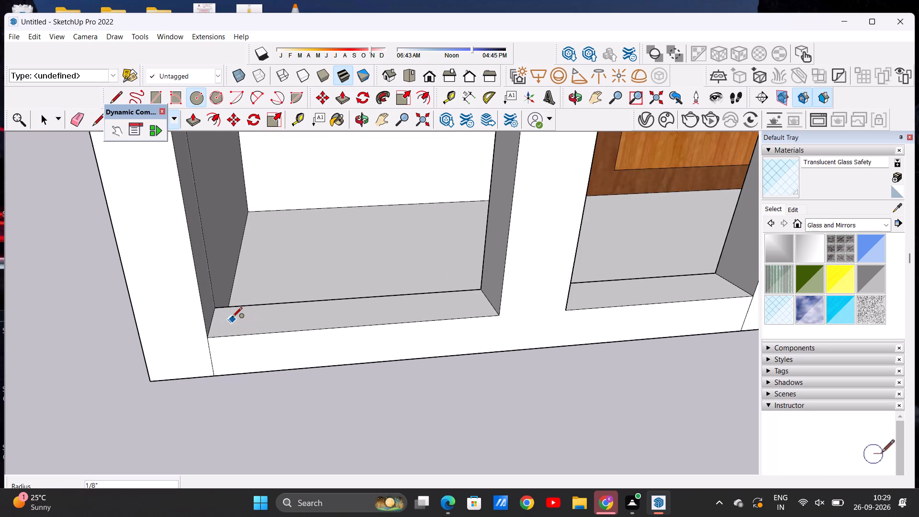
scroll(233, 325, "up", 2)
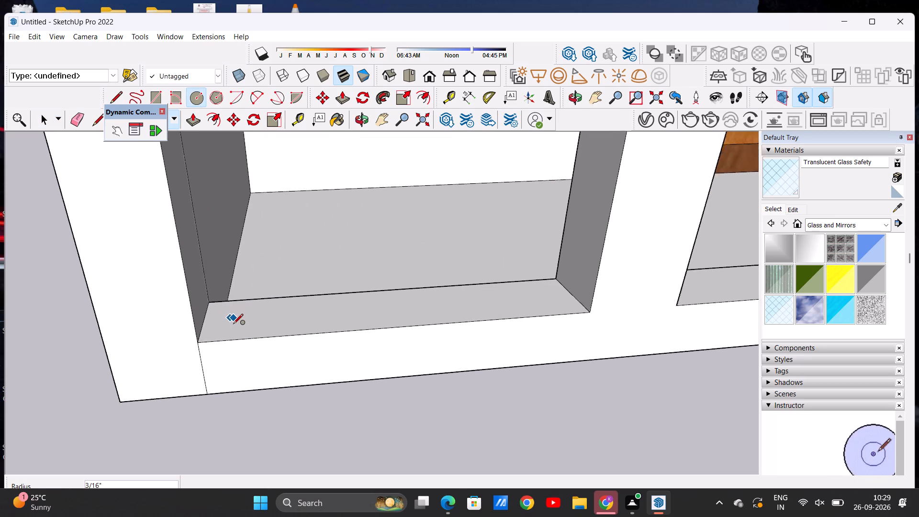
scroll(233, 325, "up", 4)
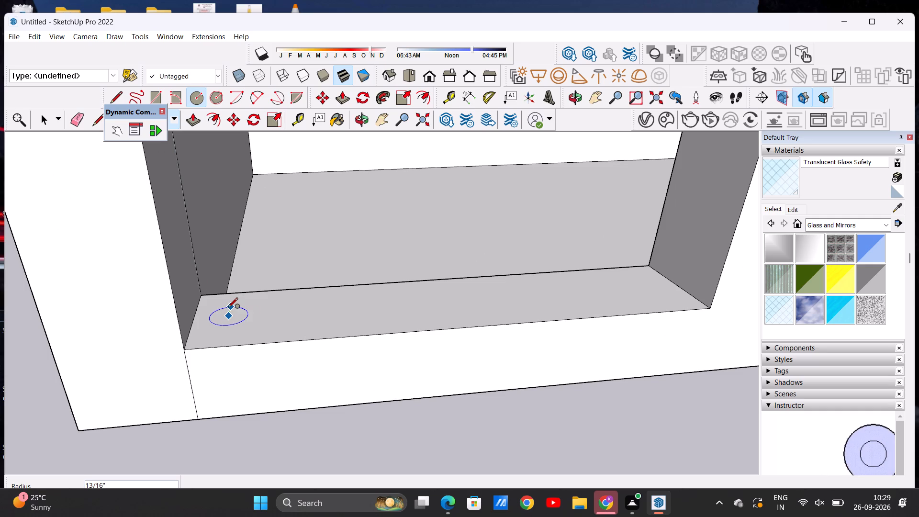
left_click(228, 308)
key("space")
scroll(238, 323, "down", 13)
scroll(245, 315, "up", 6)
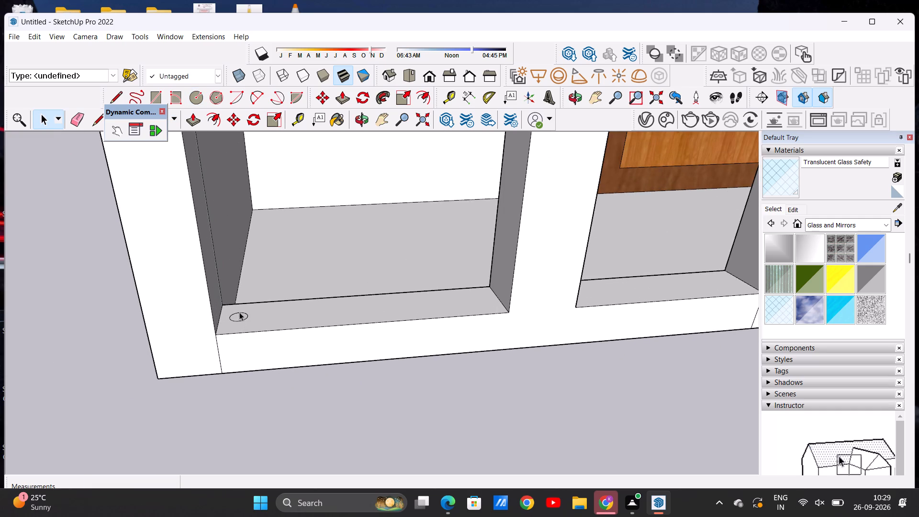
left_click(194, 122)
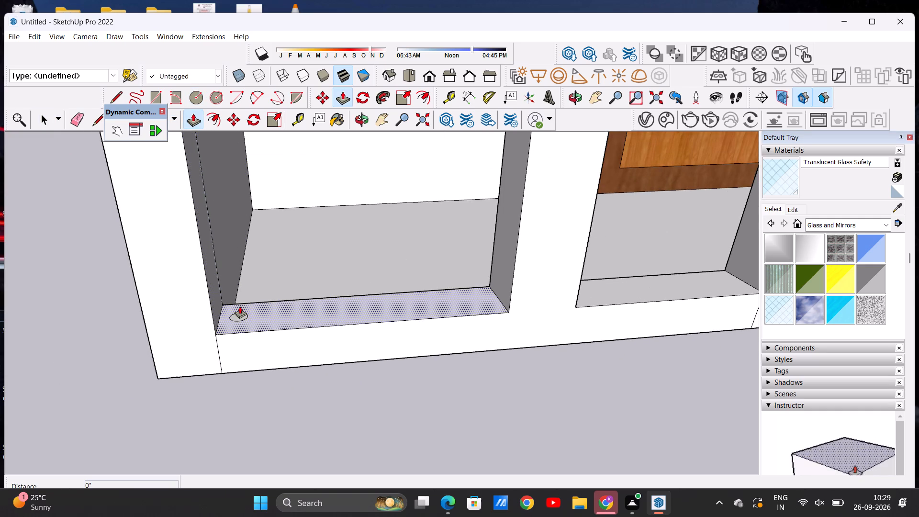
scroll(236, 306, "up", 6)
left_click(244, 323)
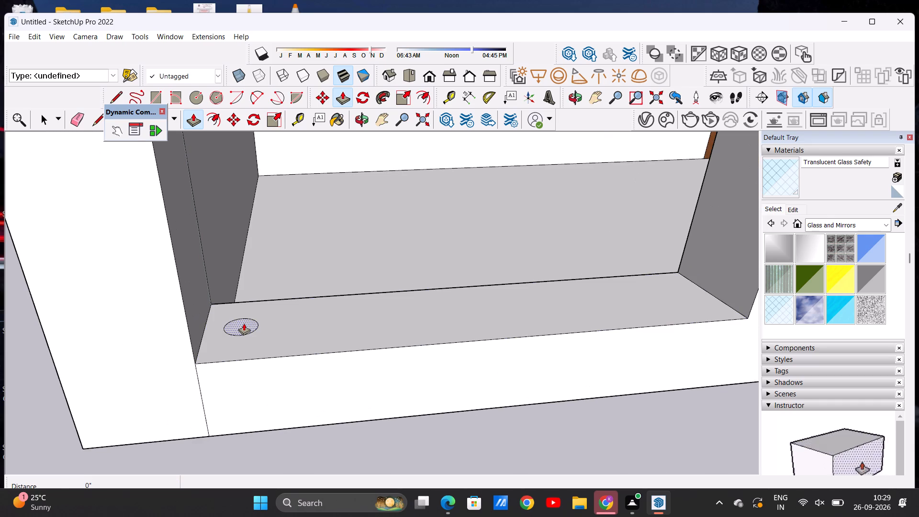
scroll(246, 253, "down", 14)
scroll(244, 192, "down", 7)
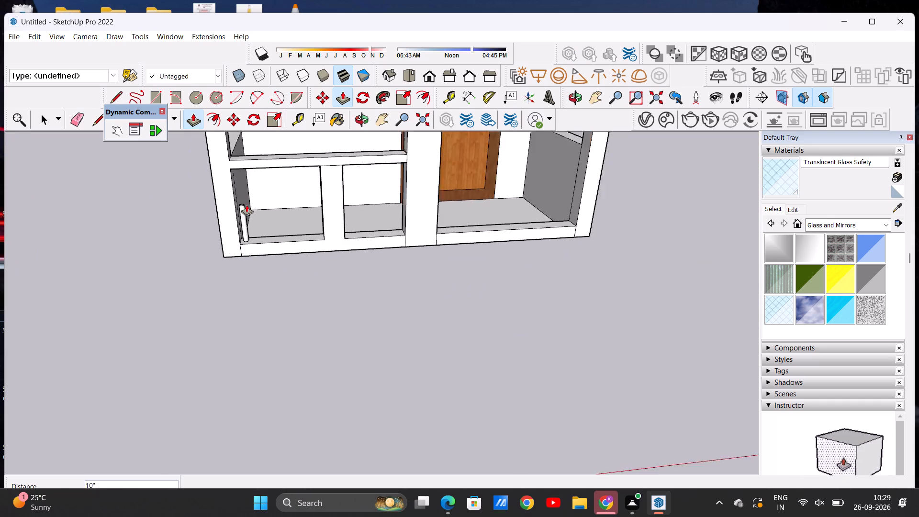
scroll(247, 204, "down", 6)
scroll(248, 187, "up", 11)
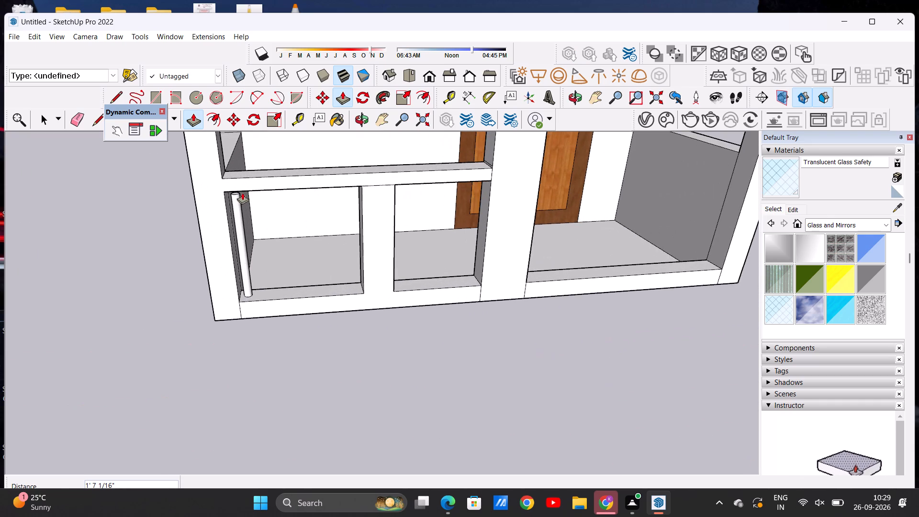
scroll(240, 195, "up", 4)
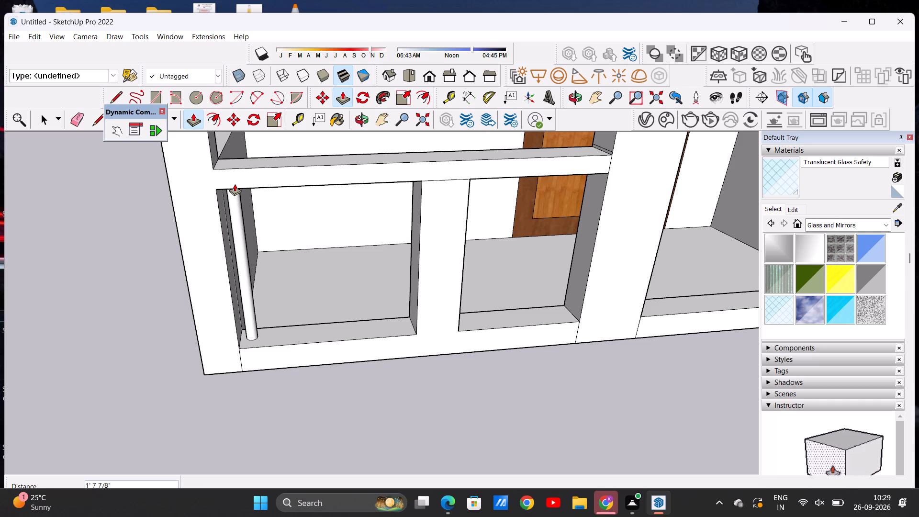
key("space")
Copy the circle about 1' 6 9/16" along the sill to beside the central upright.
scroll(252, 335, "up", 5)
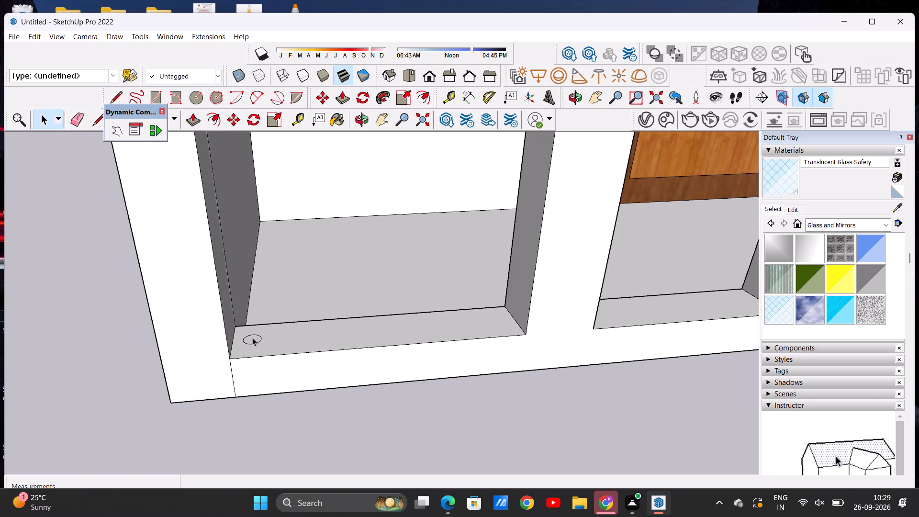
double_click(253, 339)
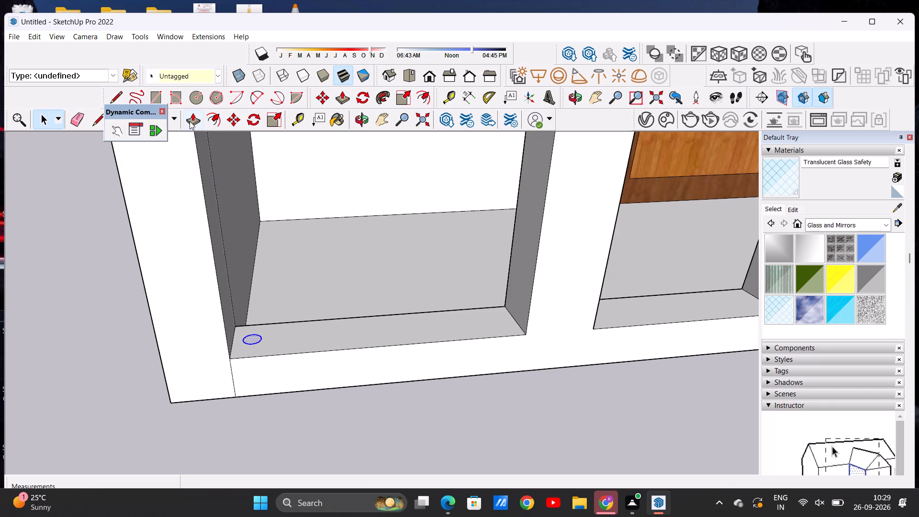
left_click(230, 117)
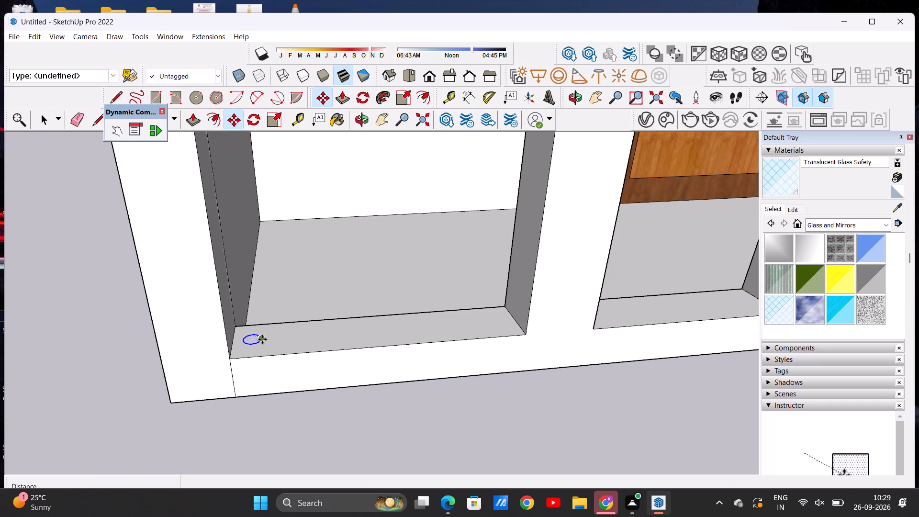
left_click(262, 340)
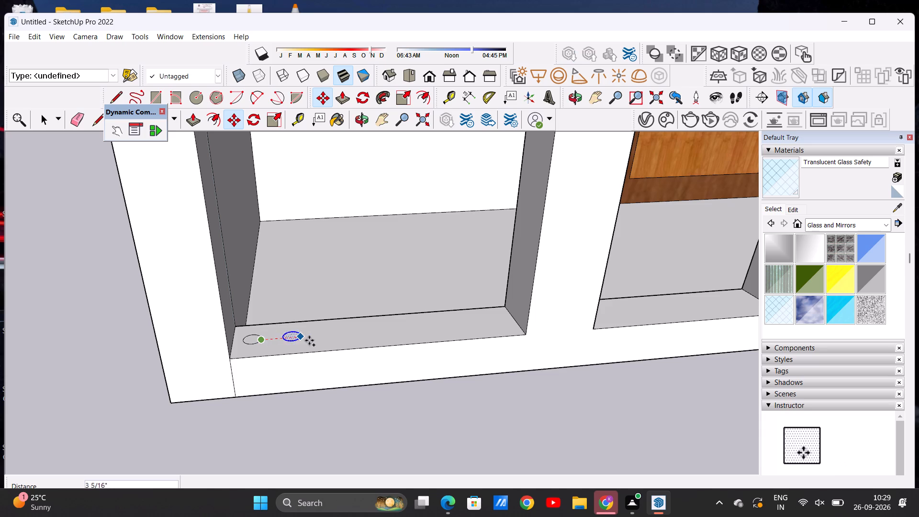
left_click(494, 323)
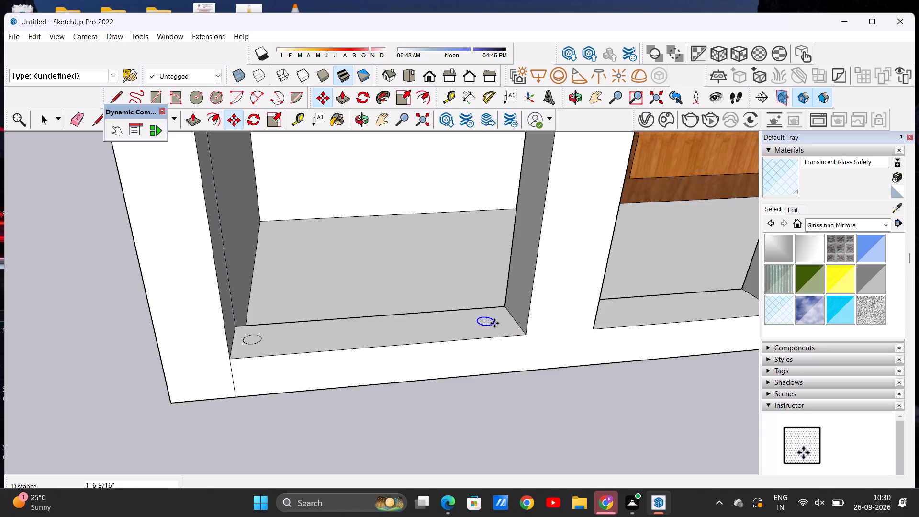
Add five more circle copies between the two end circles, making seven roughly evenly spaced circles along the sill.
left_click(485, 327)
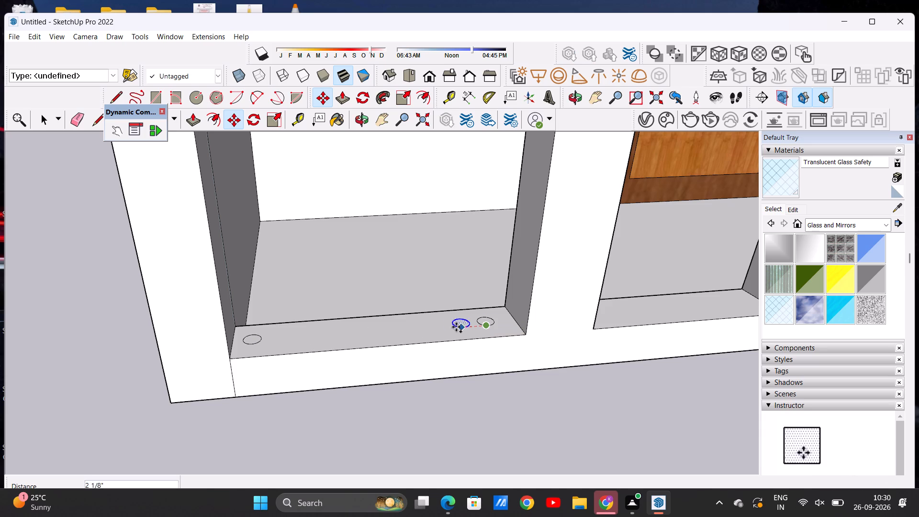
left_click(281, 340)
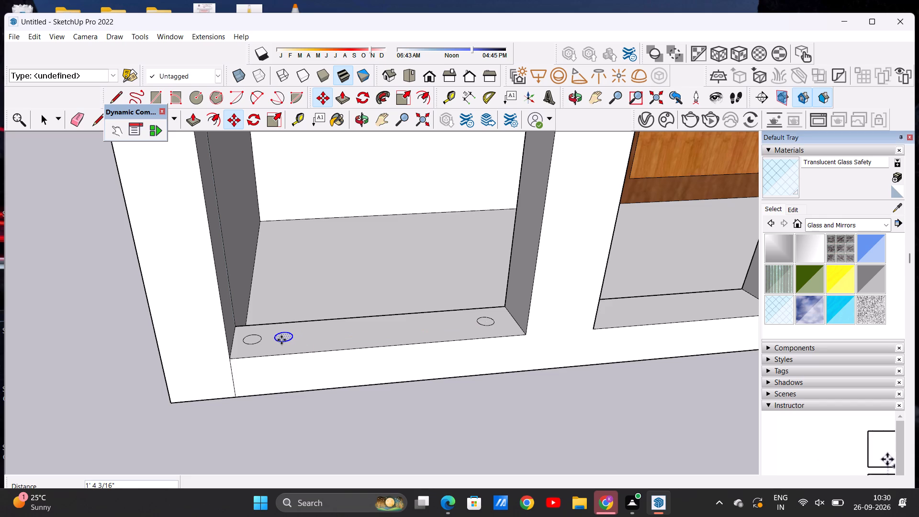
left_click(281, 340)
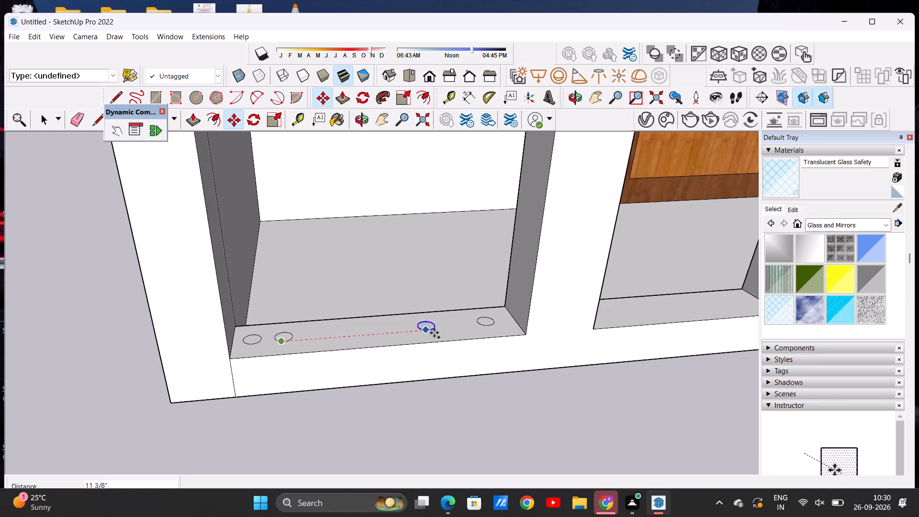
left_click(453, 330)
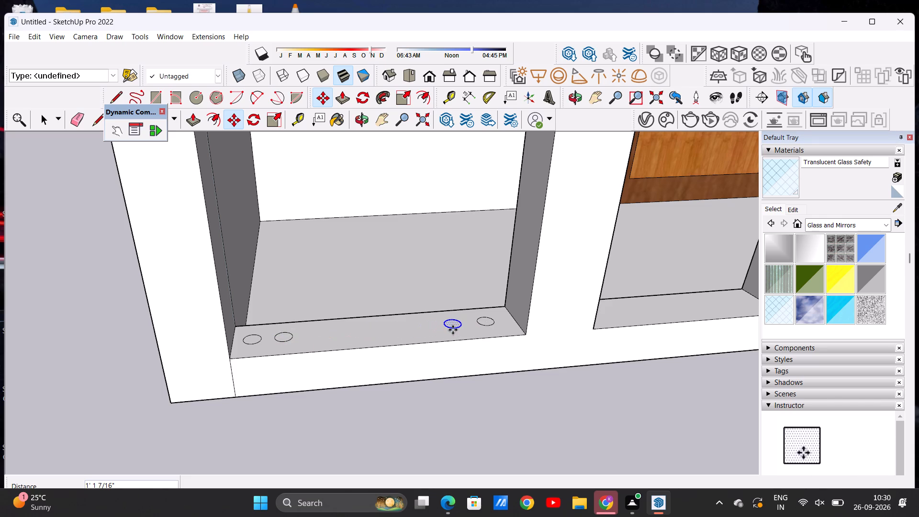
left_click(453, 328)
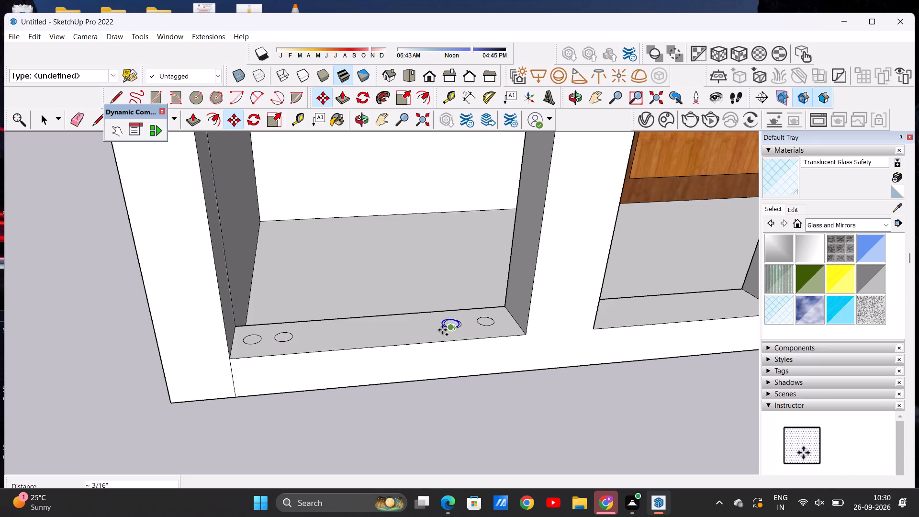
left_click(319, 337)
left_click(319, 337)
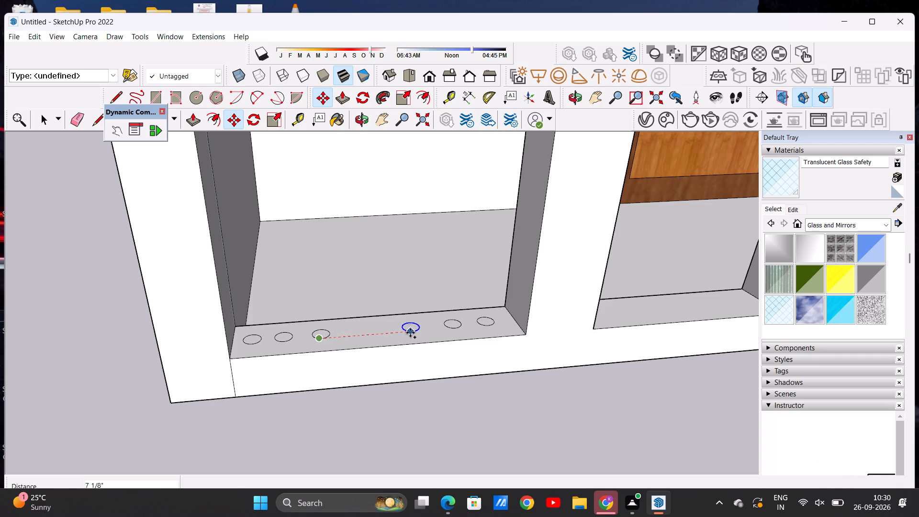
left_click(408, 333)
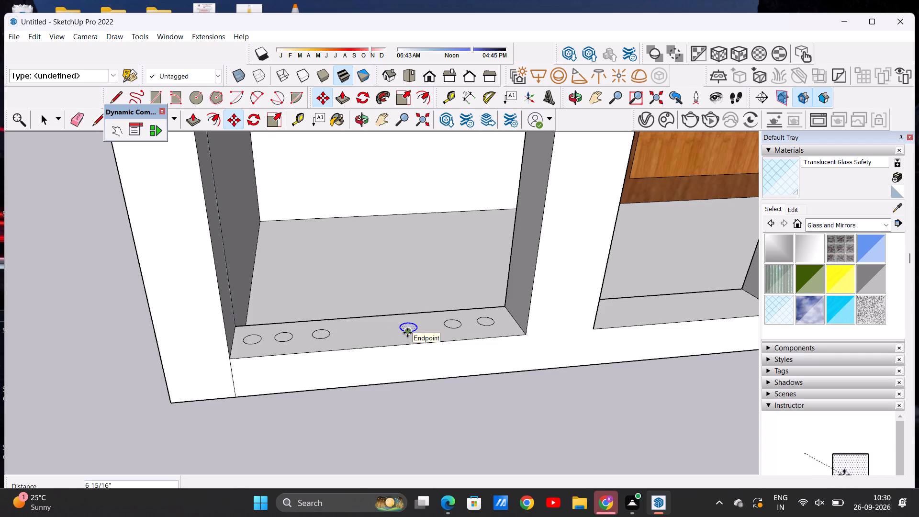
left_click(407, 333)
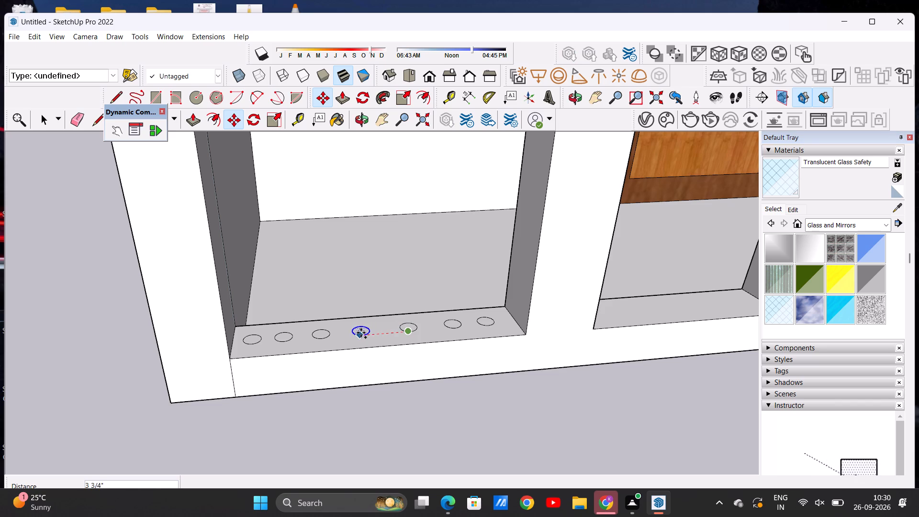
left_click(361, 332)
key("space")
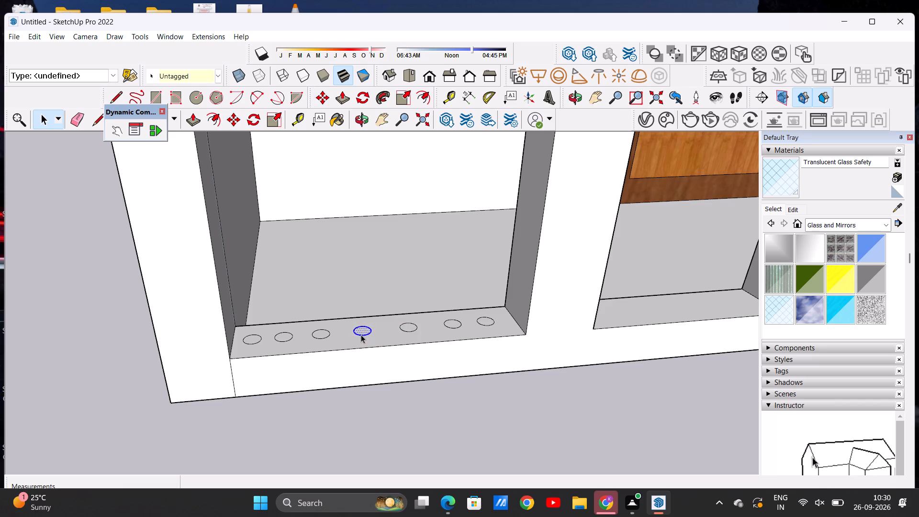
Copy the selected circle about 1' 8 7/16" onto the sill past the central upright, and again about 11 5/8" further beside the middle post.
scroll(311, 289, "down", 8)
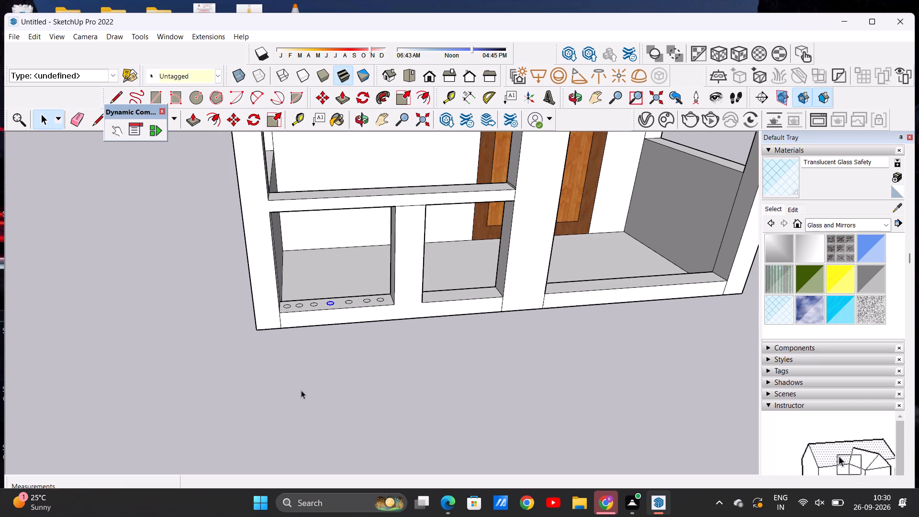
scroll(392, 293, "up", 6)
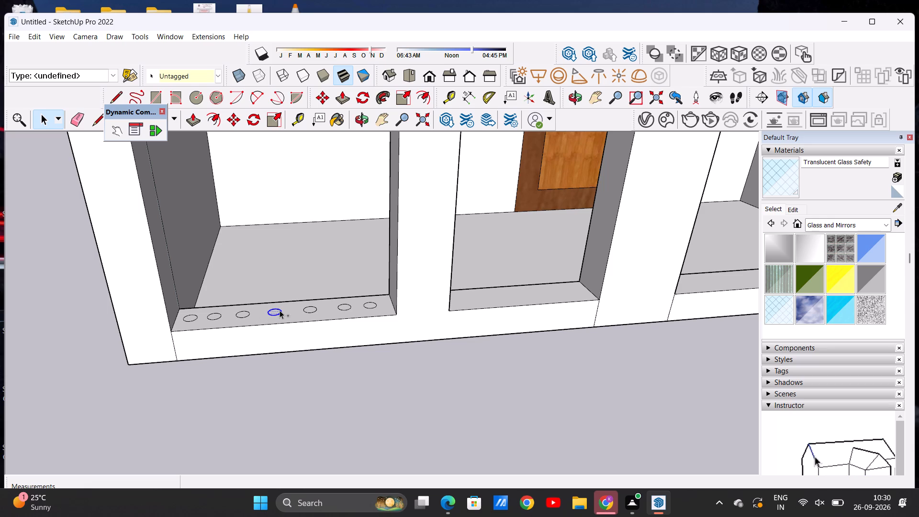
left_click(230, 124)
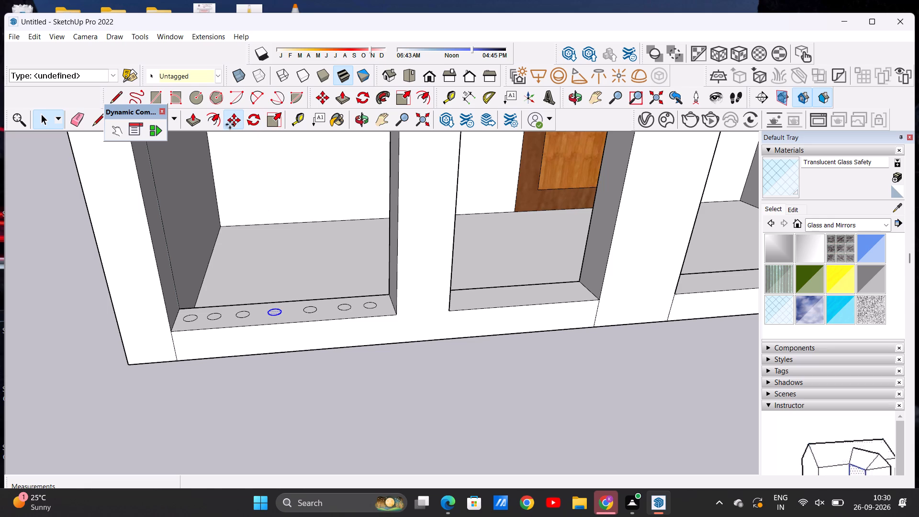
left_click(280, 313)
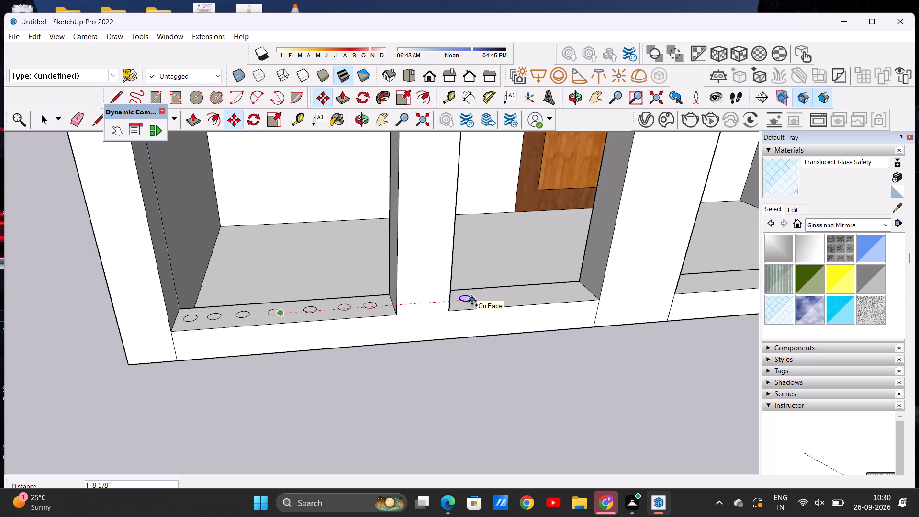
left_click(470, 299)
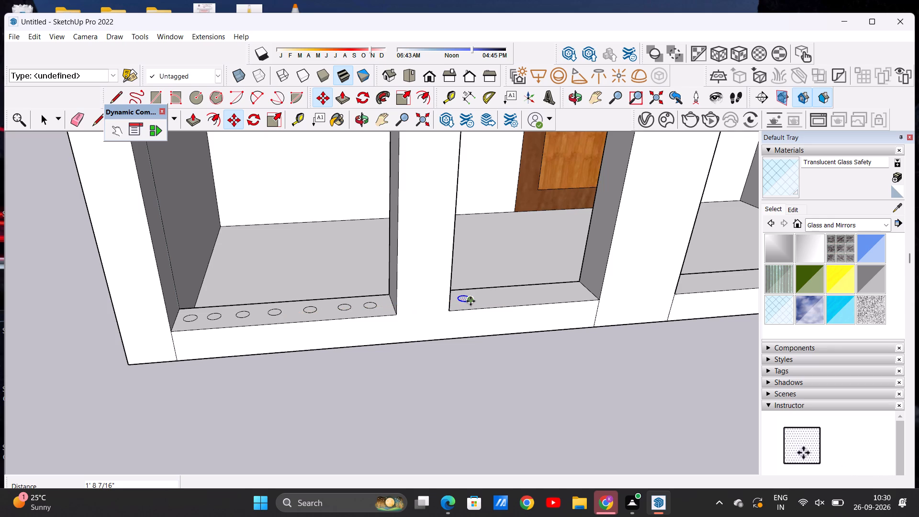
left_click(471, 301)
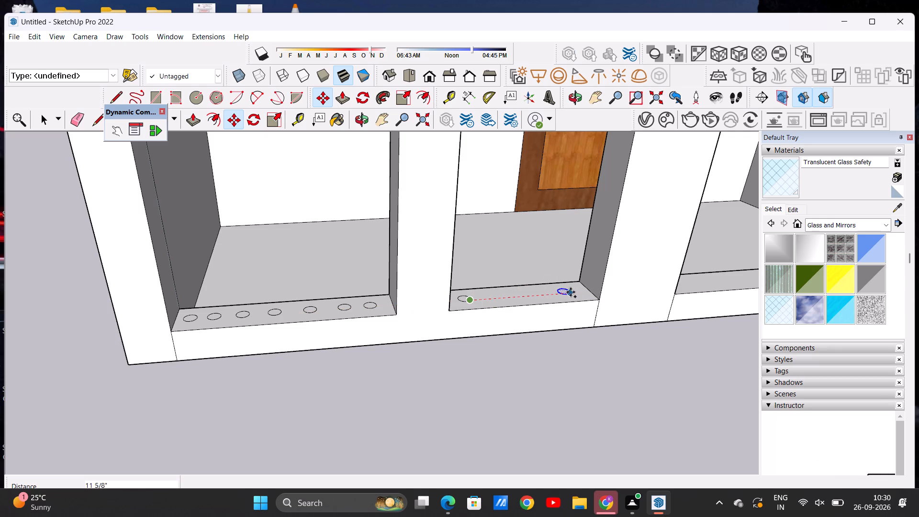
left_click(571, 292)
Add three more circle copies between the two end circles on the sill past the central upright, making five in a row.
left_click(570, 294)
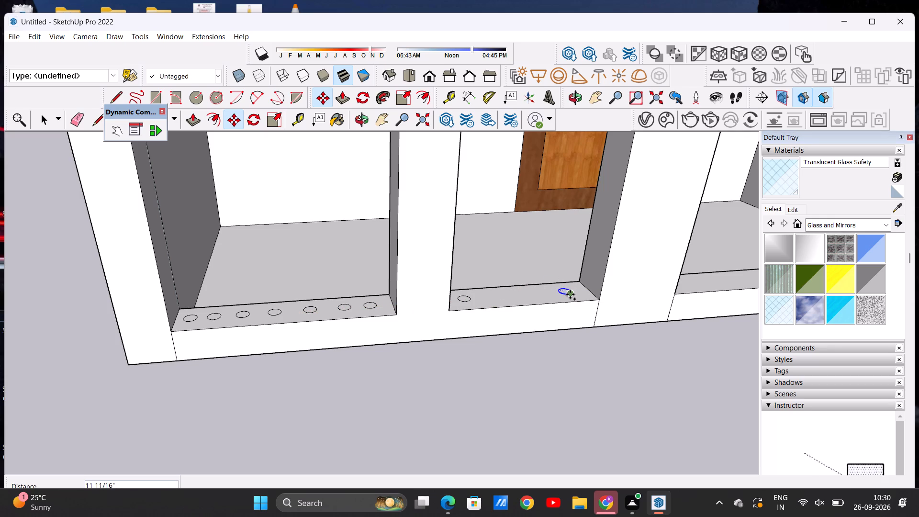
left_click(489, 297)
left_click(489, 297)
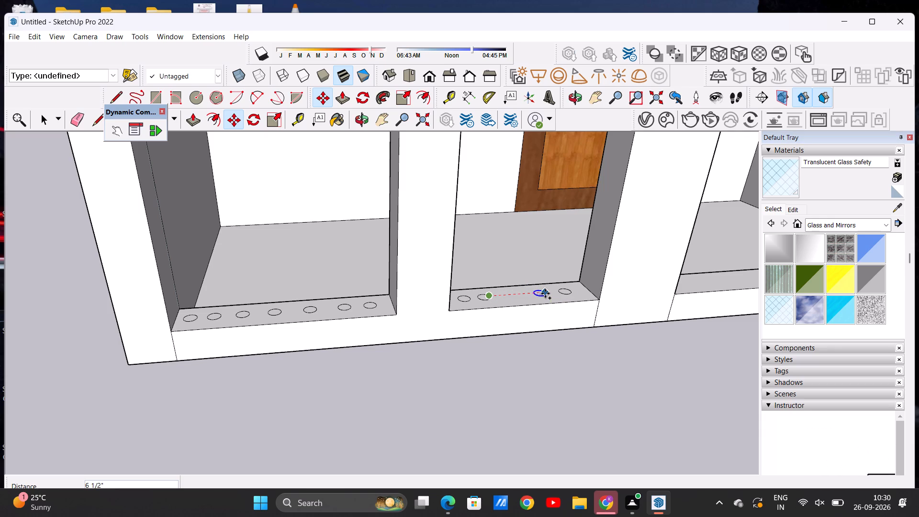
left_click(548, 292)
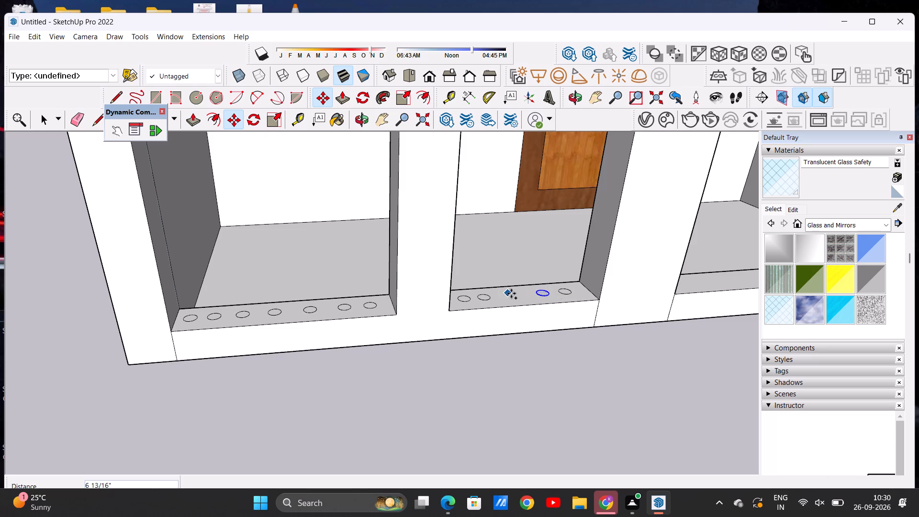
left_click(541, 294, "ctrl")
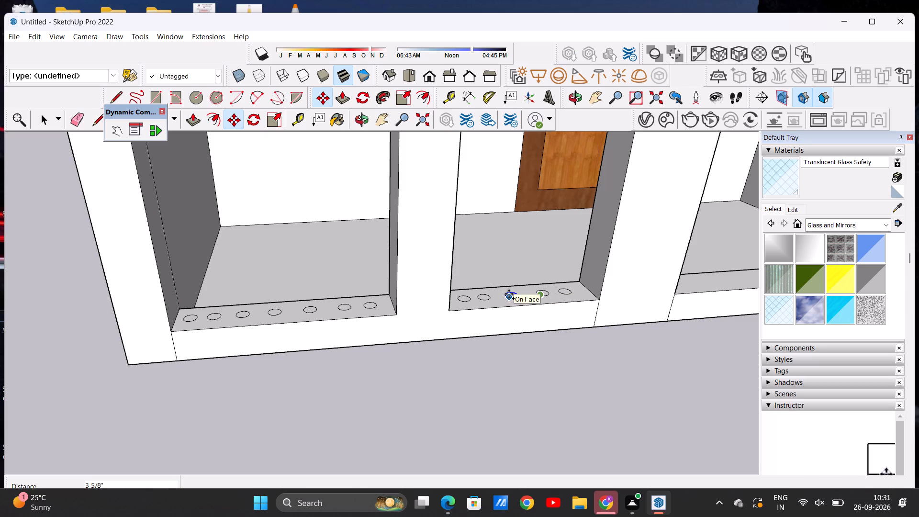
left_click(509, 294)
key("space")
left_click(466, 376)
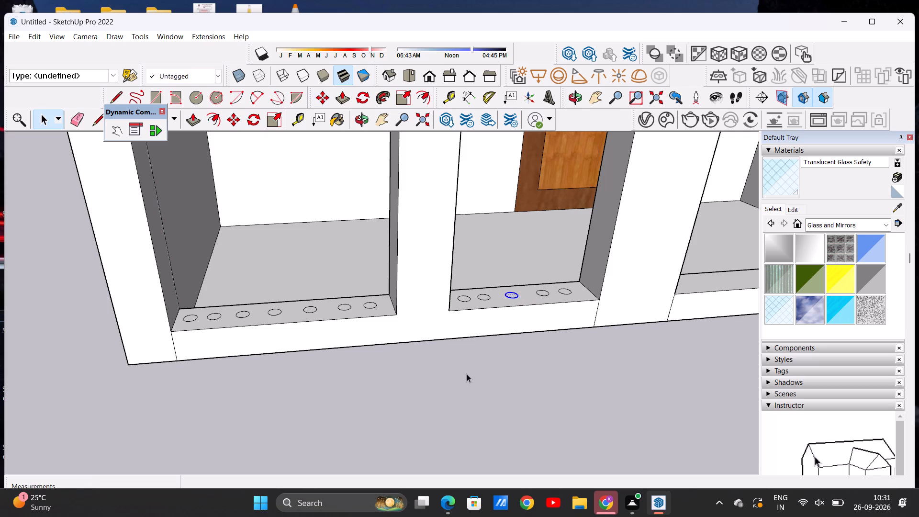
Move the second circle past the central upright about 3/8" along the sill, away from the upright, to even out the spacing.
middle_click_drag(501, 315, 466, 379)
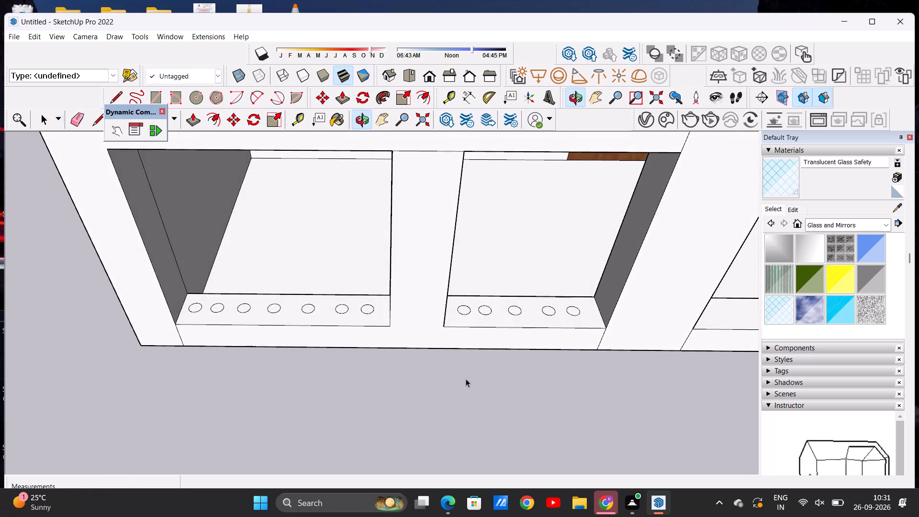
scroll(493, 327, "up", 4)
double_click(481, 304)
left_click(482, 305)
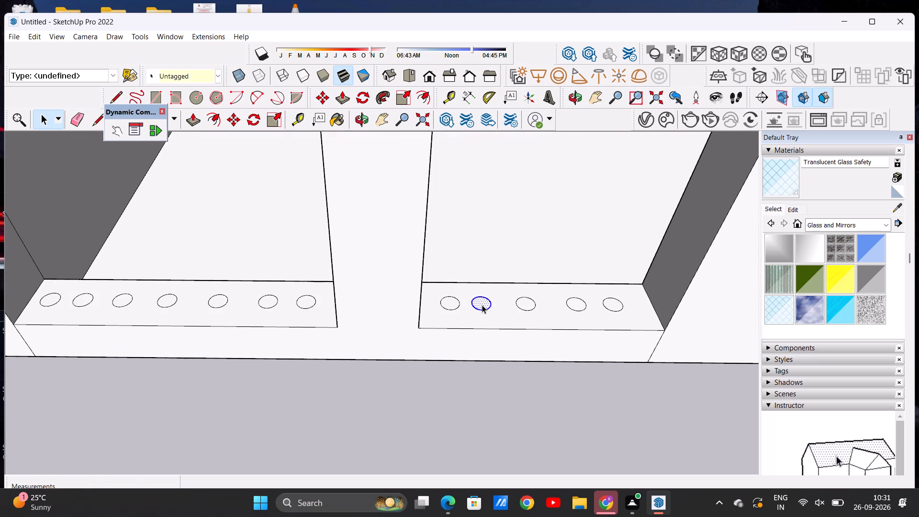
left_click(235, 118)
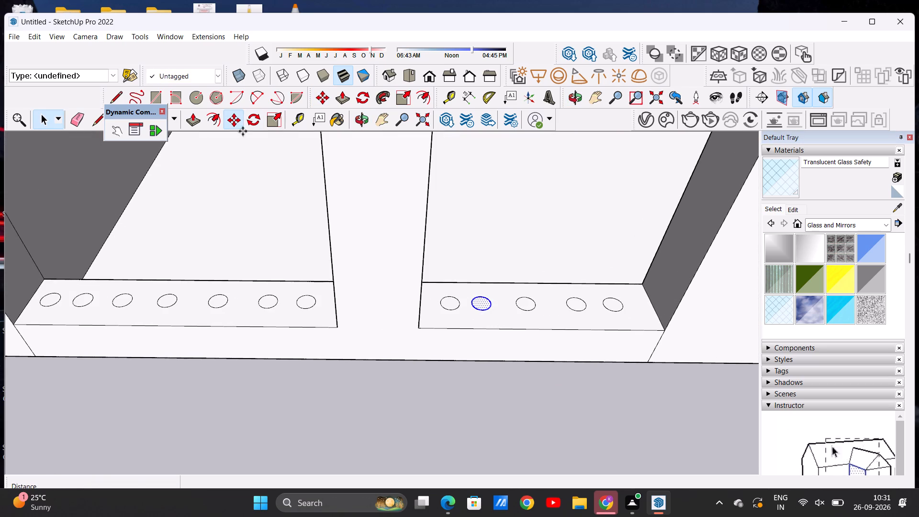
left_click(491, 308)
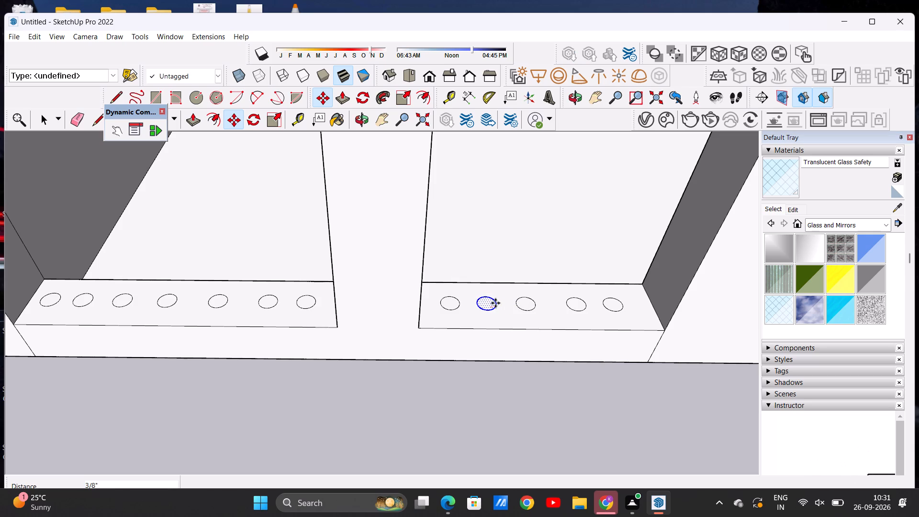
left_click(495, 303)
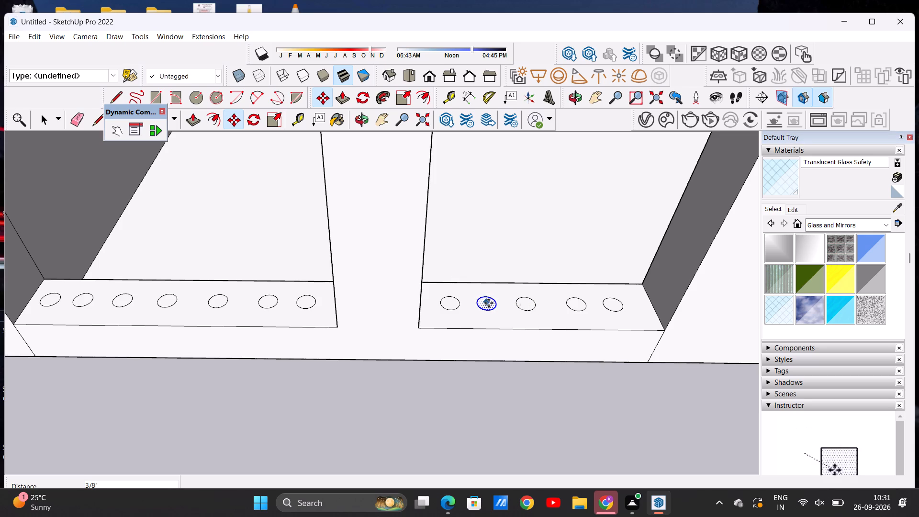
key("space")
key("space")
scroll(476, 270, "down", 5)
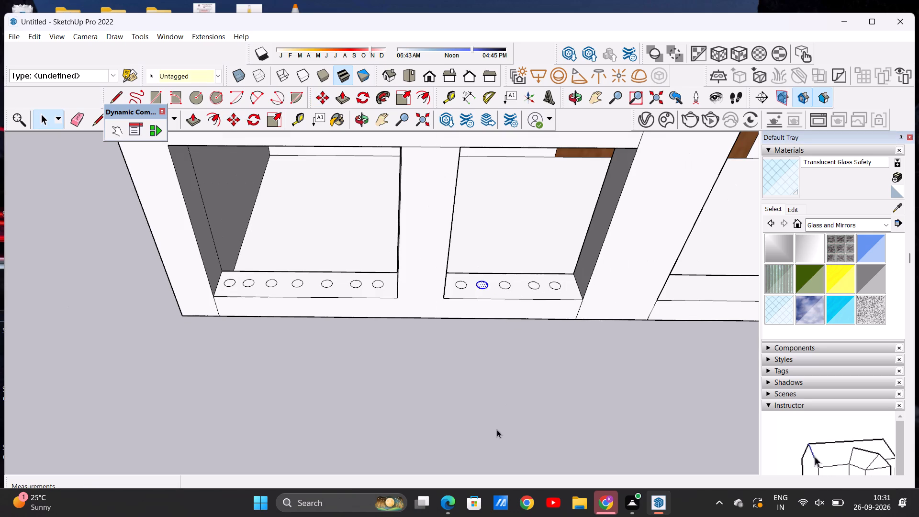
left_click(497, 429)
Push/Pull the first sill circle beside the outer post up about 1' 8 1/8" to the underside of the rail above.
scroll(197, 342, "down", 4)
scroll(220, 292, "up", 3)
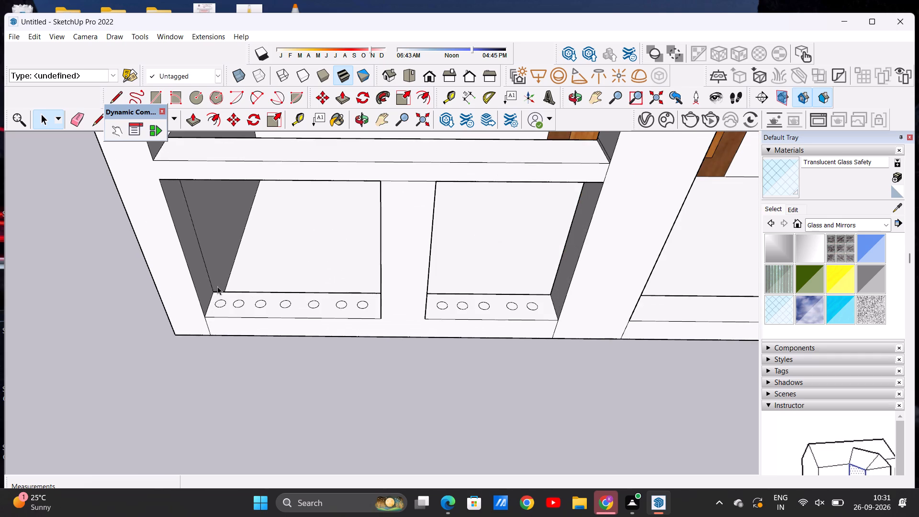
left_click(190, 119)
scroll(201, 282, "up", 5)
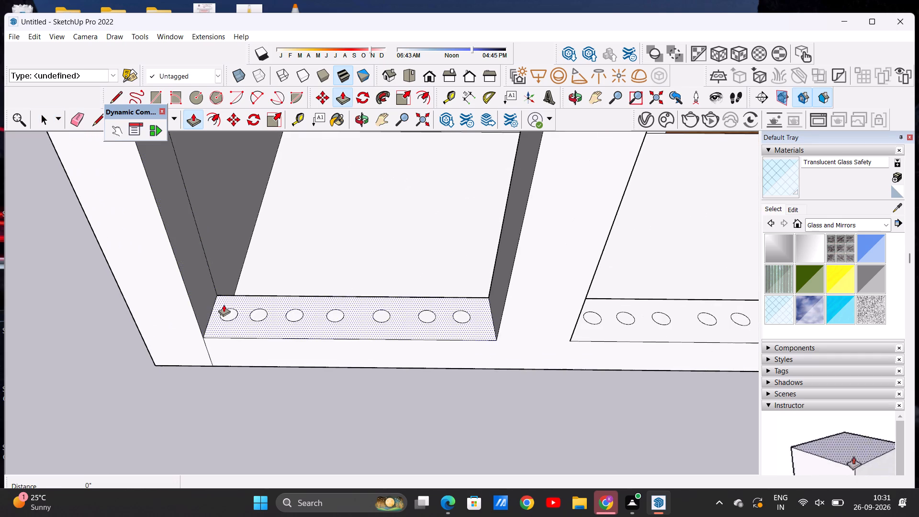
scroll(226, 306, "up", 6)
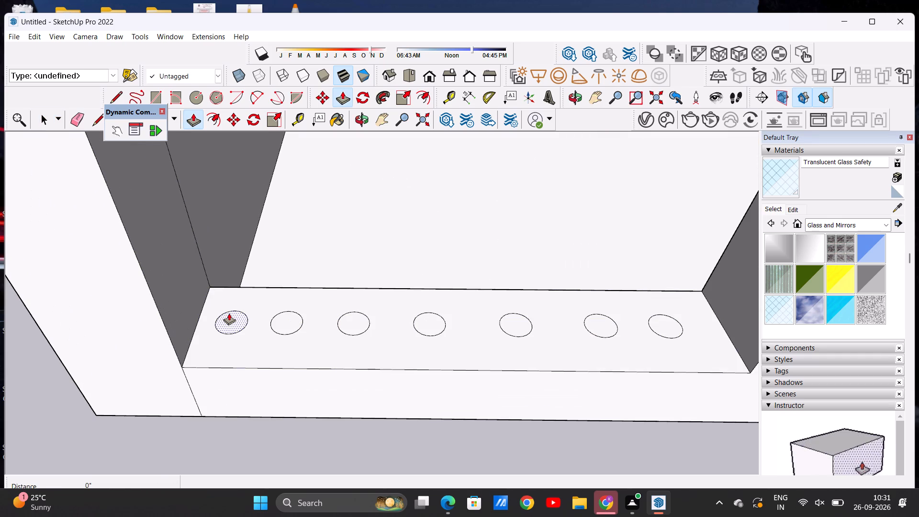
left_click(229, 313)
scroll(222, 255, "down", 9)
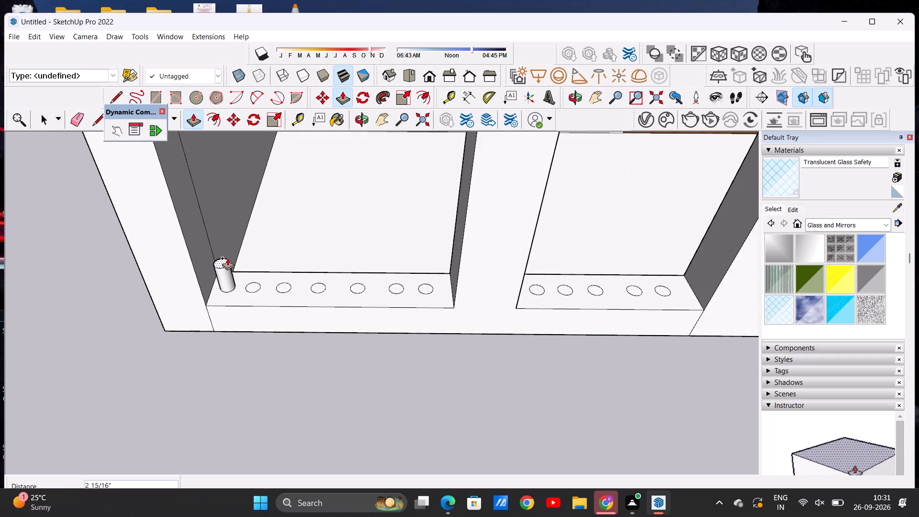
scroll(227, 261, "down", 6)
scroll(216, 171, "up", 5)
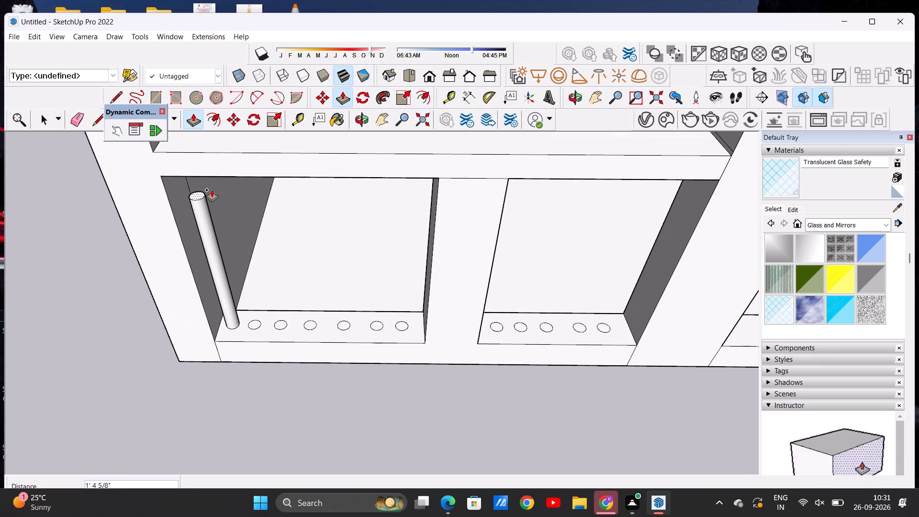
middle_click_drag(211, 197, 218, 140)
scroll(210, 150, "up", 4)
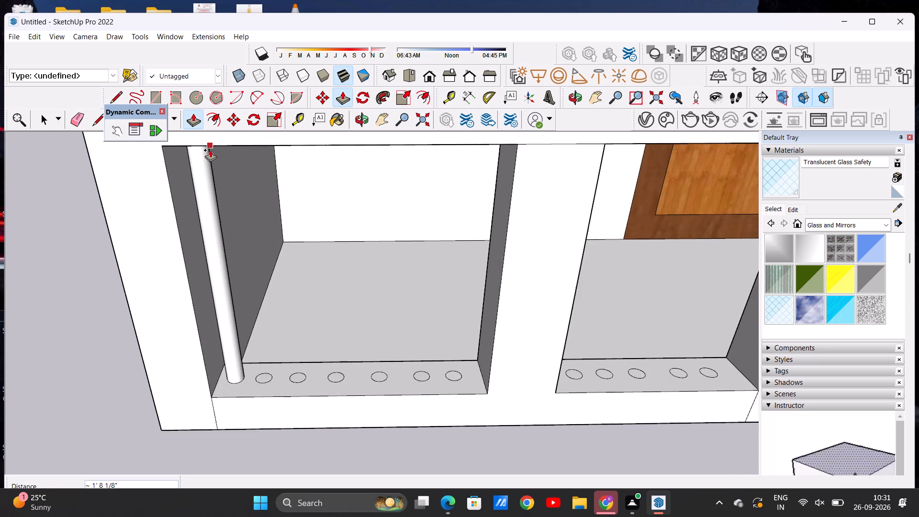
left_click(207, 143)
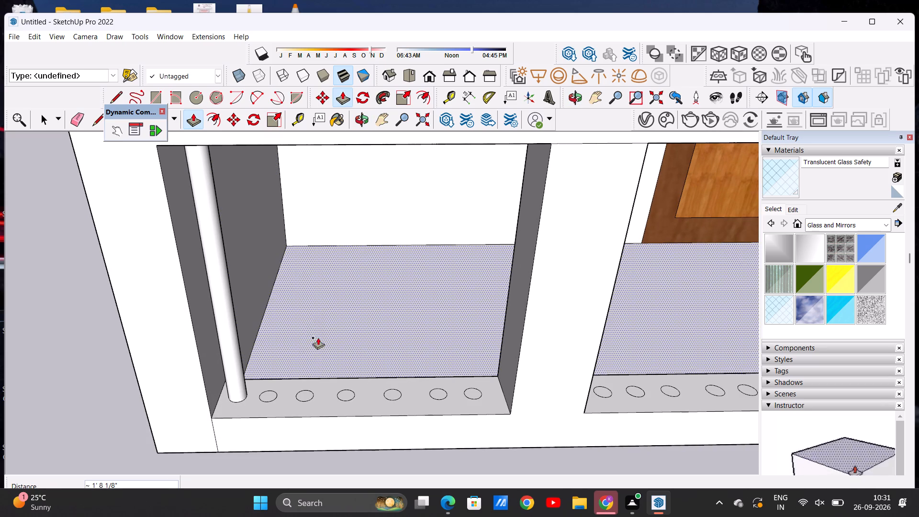
Push/Pull the second and third circles up to the rail as round balusters, about 1' 7 7/16" and 1' 8 7/16" high.
left_click(271, 390)
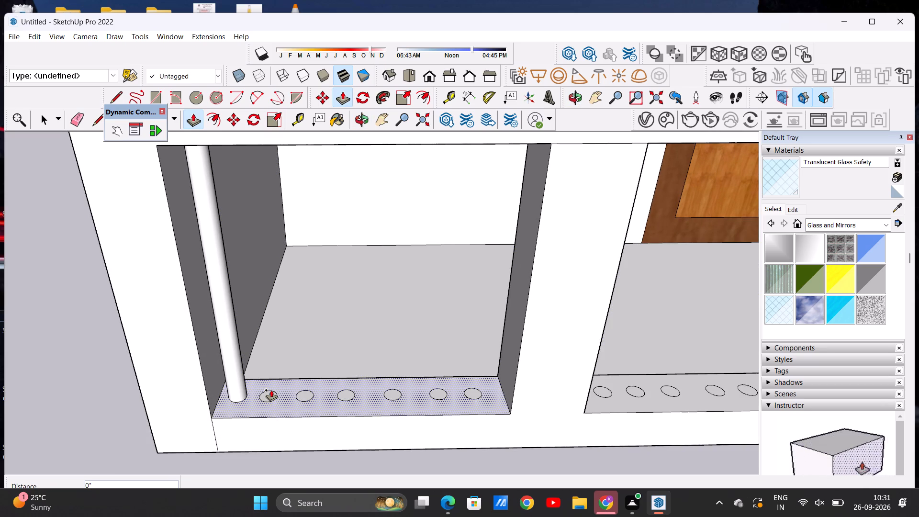
key("space")
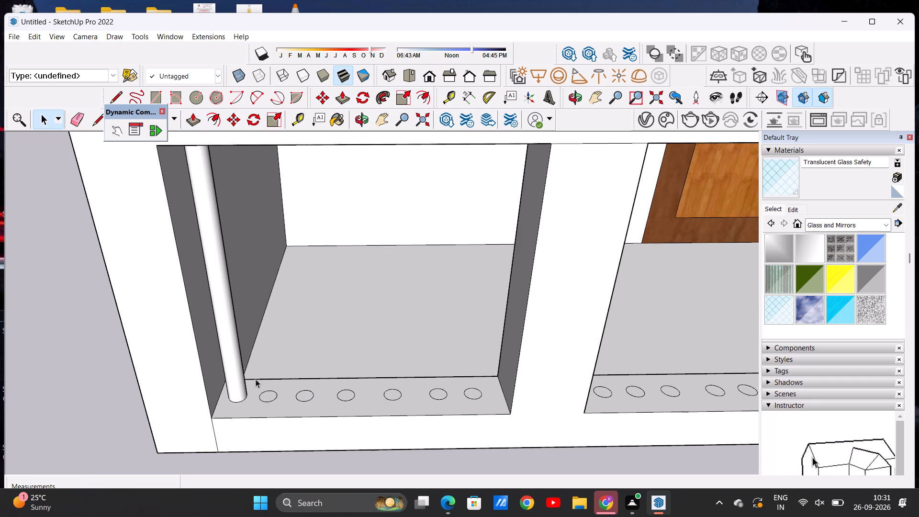
left_click(188, 122)
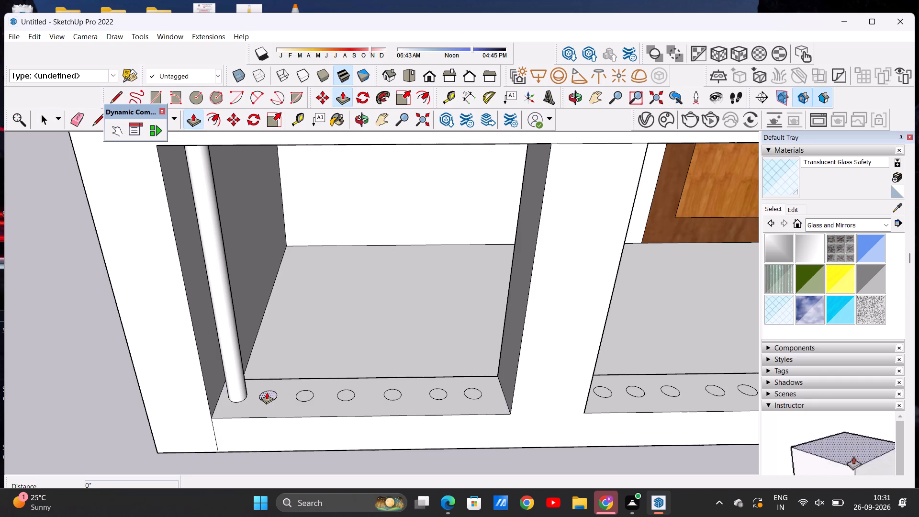
left_click(269, 392)
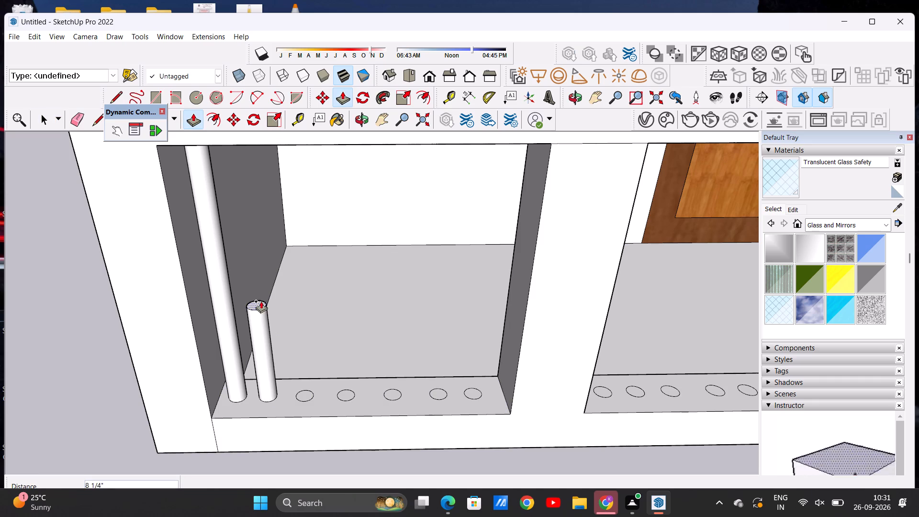
scroll(249, 284, "down", 8)
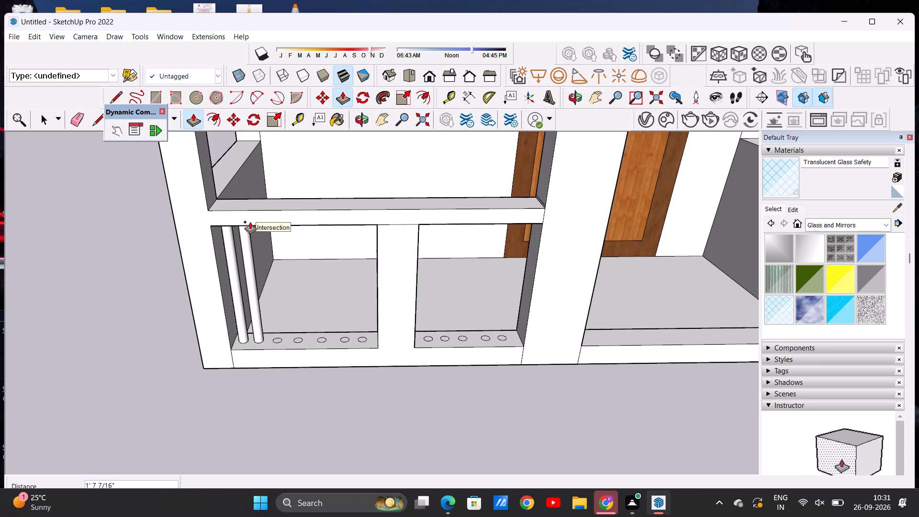
left_click(250, 222)
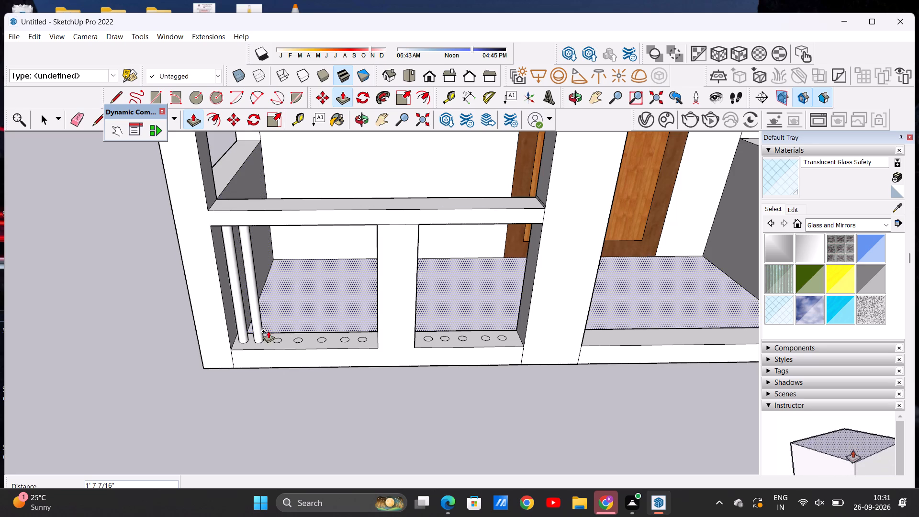
scroll(281, 334, "up", 7)
left_click(275, 343)
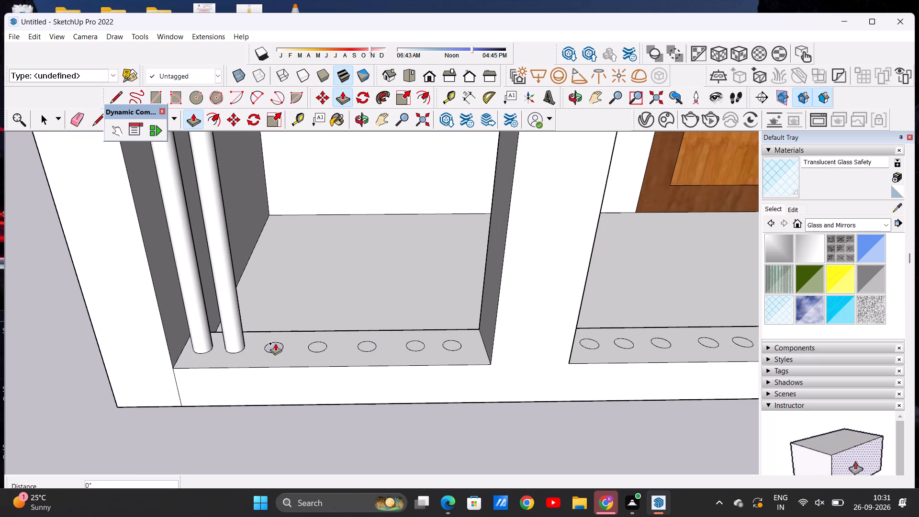
scroll(269, 252, "down", 8)
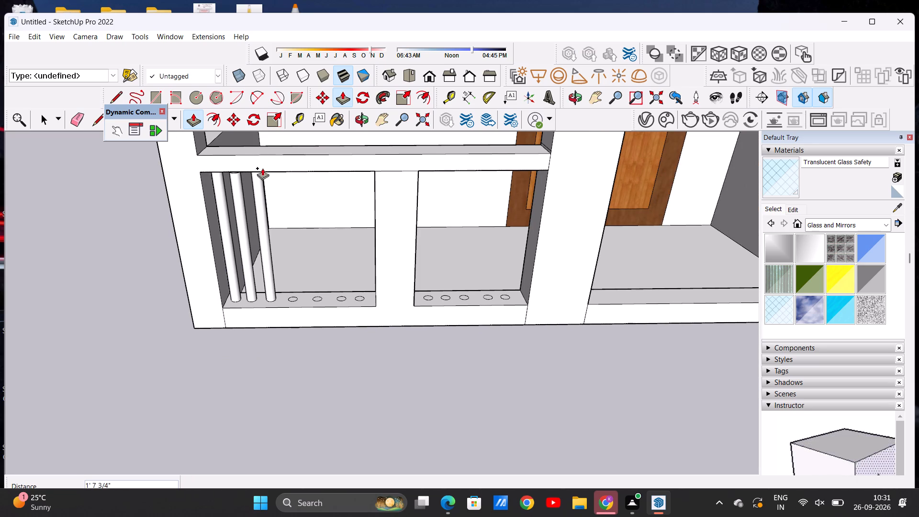
left_click(260, 163)
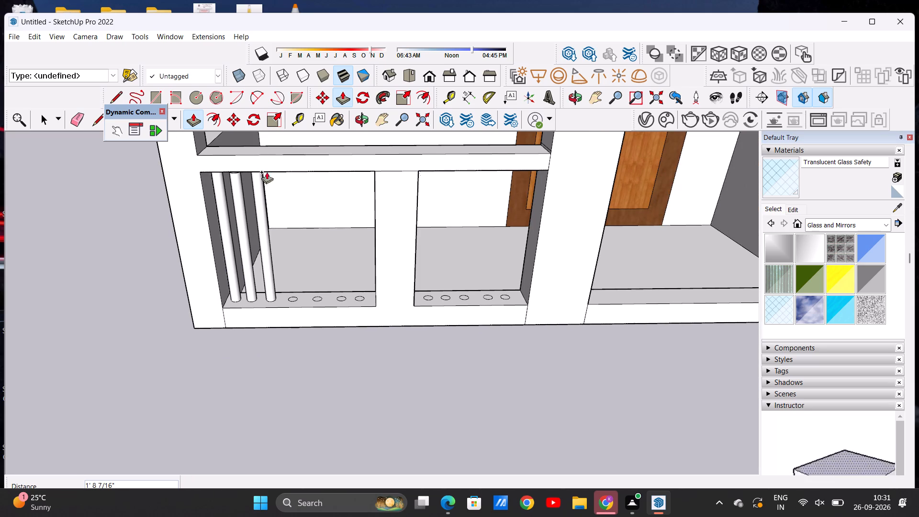
Push/Pull the fourth and fifth circles up to the rail as round balusters, about 1' 8 7/16" and 1' 8 1/2" high.
scroll(303, 292, "up", 6)
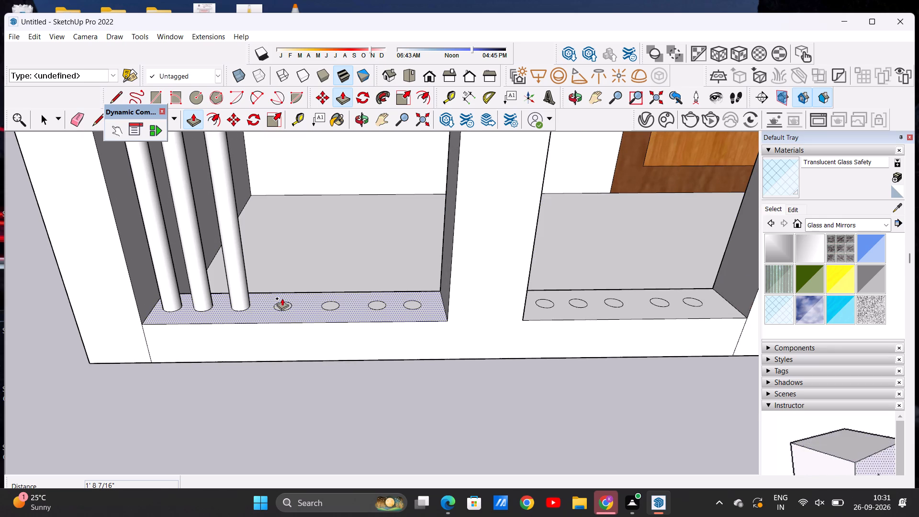
scroll(283, 298, "up", 6)
left_click(286, 309)
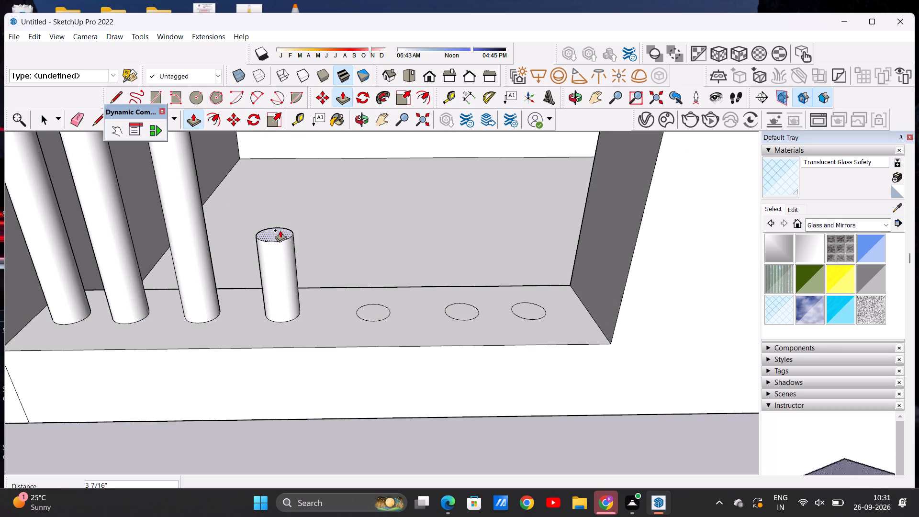
scroll(278, 236, "down", 19)
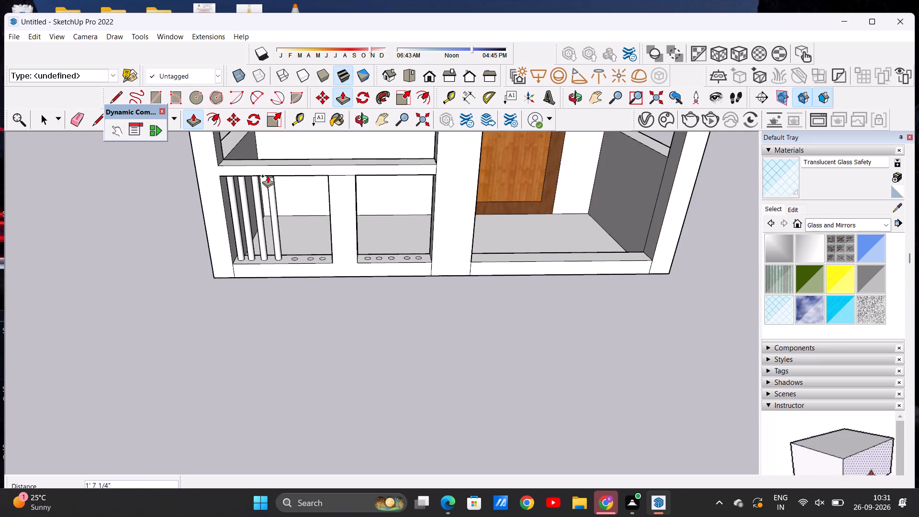
scroll(268, 175, "up", 12)
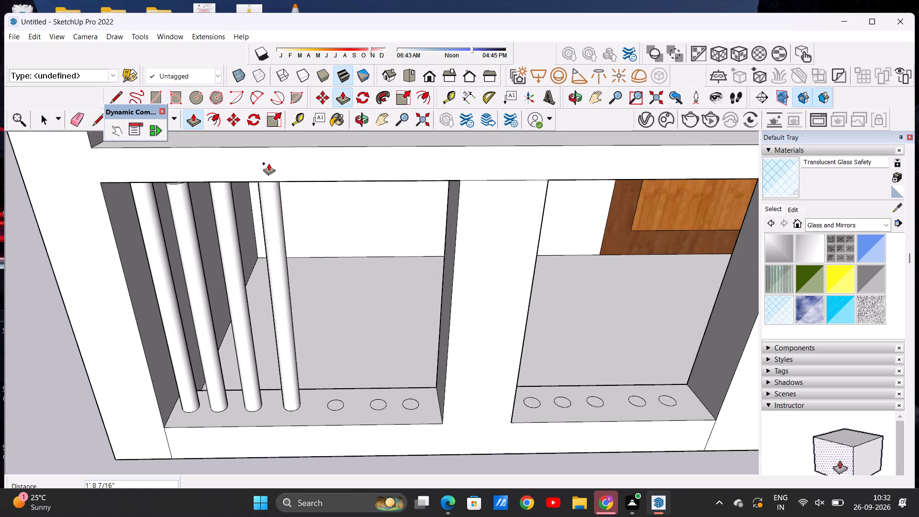
left_click(269, 163)
scroll(340, 390, "up", 7)
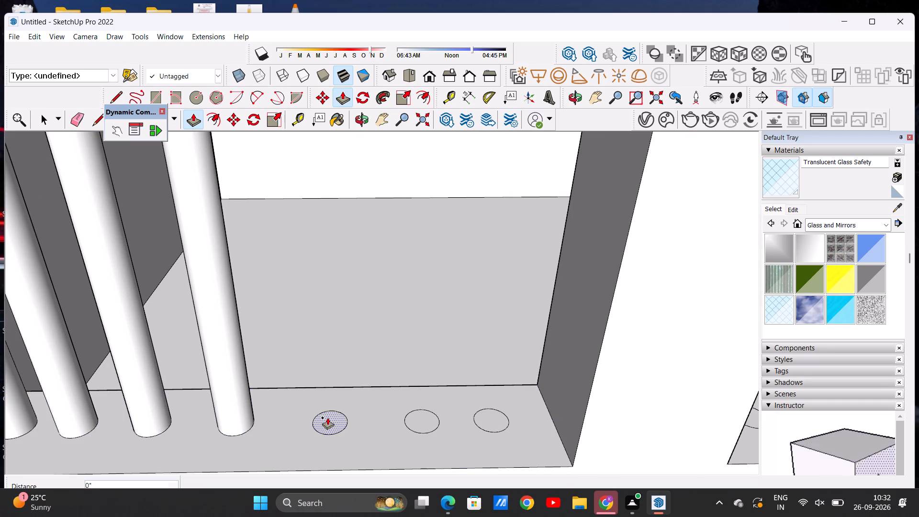
left_click(327, 417)
scroll(305, 276, "down", 9)
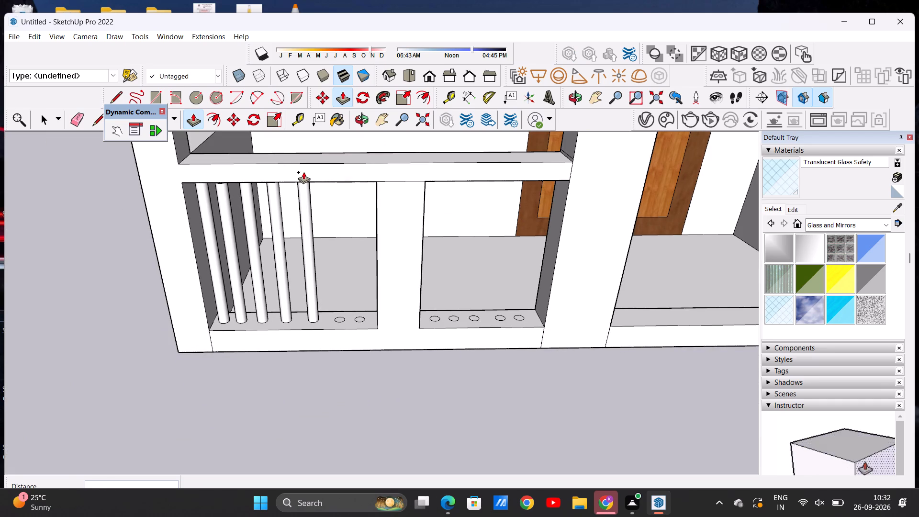
left_click(303, 172)
Push/Pull the last two sill circles before the central upright up to the rail as round balusters, about 1' 8 3/8" and 1' 9" high.
scroll(351, 309, "up", 11)
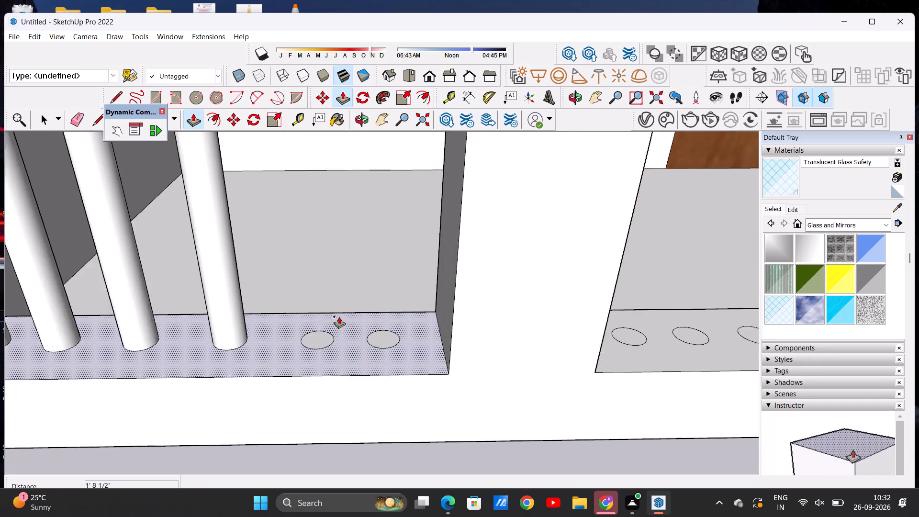
left_click(318, 338)
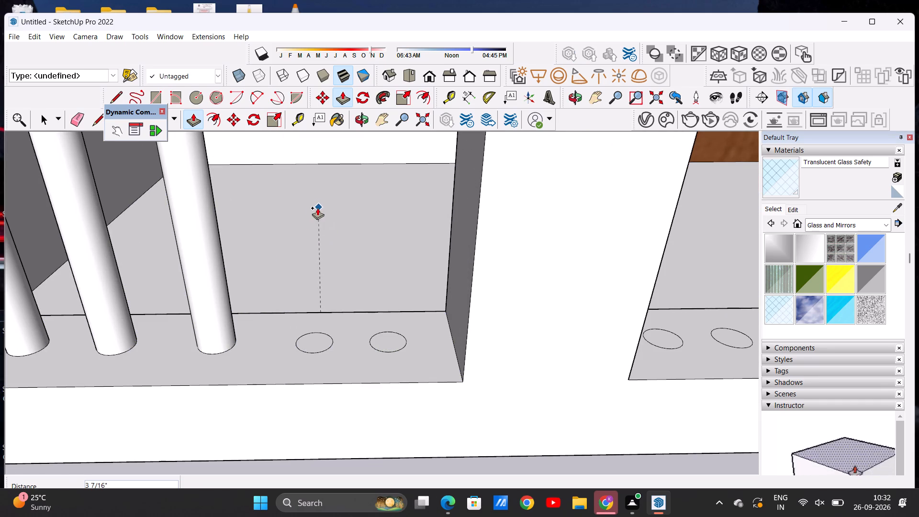
scroll(313, 217, "down", 13)
scroll(315, 232, "down", 11)
scroll(315, 179, "up", 10)
left_click(307, 192)
scroll(329, 347, "up", 2)
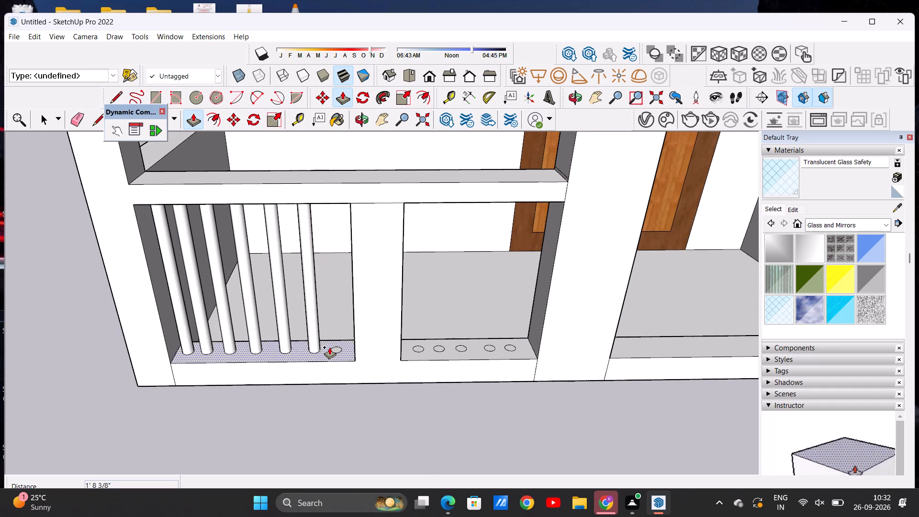
scroll(329, 347, "up", 9)
left_click(348, 351)
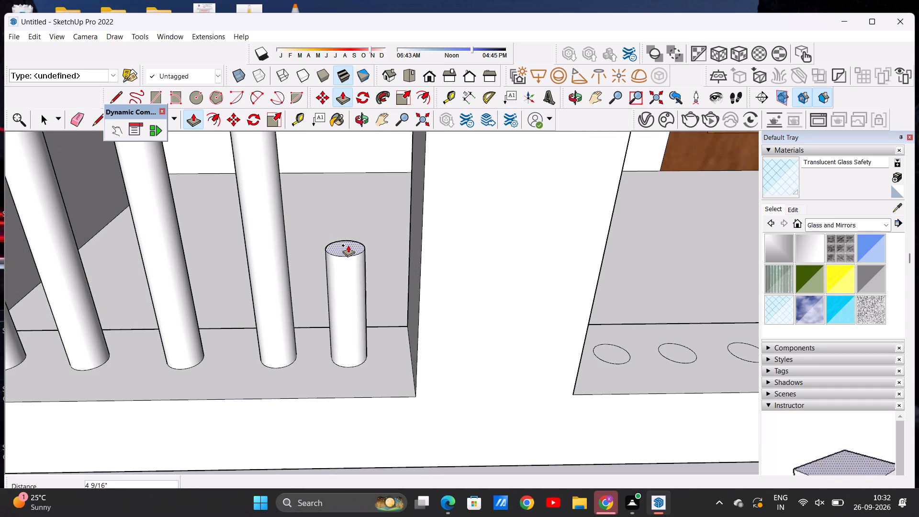
scroll(347, 249, "down", 17)
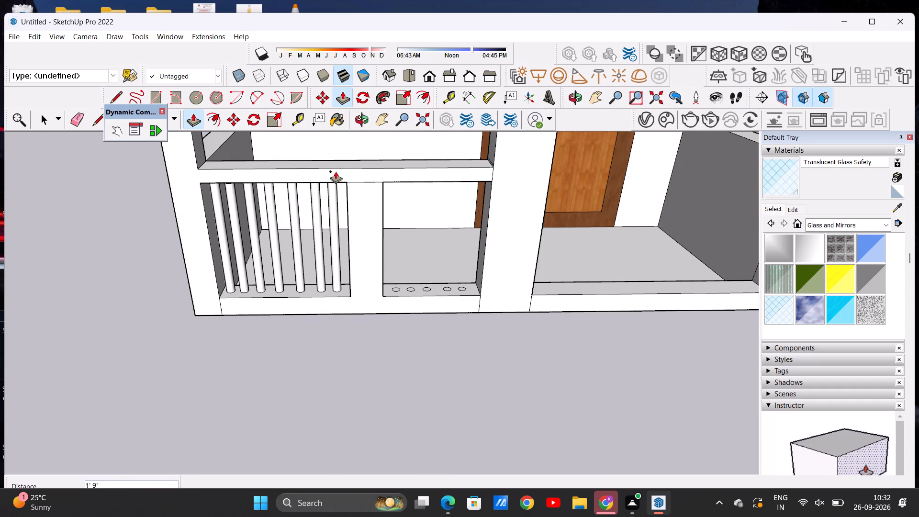
left_click(334, 174)
Push/Pull the first and second sill circles past the central upright up to the rail, about 1' 9 5/8" and 1' 9 3/4" high.
scroll(403, 277, "up", 15)
left_click(389, 356)
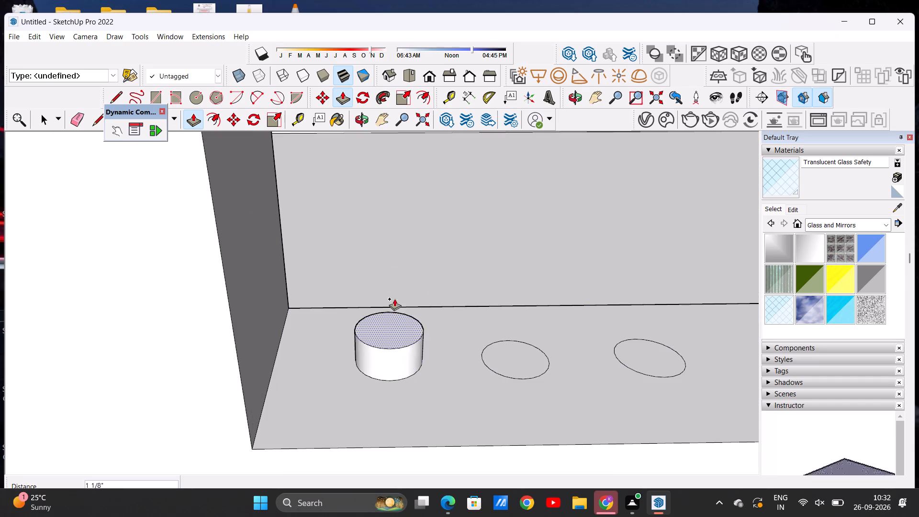
scroll(395, 271, "down", 20)
scroll(395, 271, "down", 8)
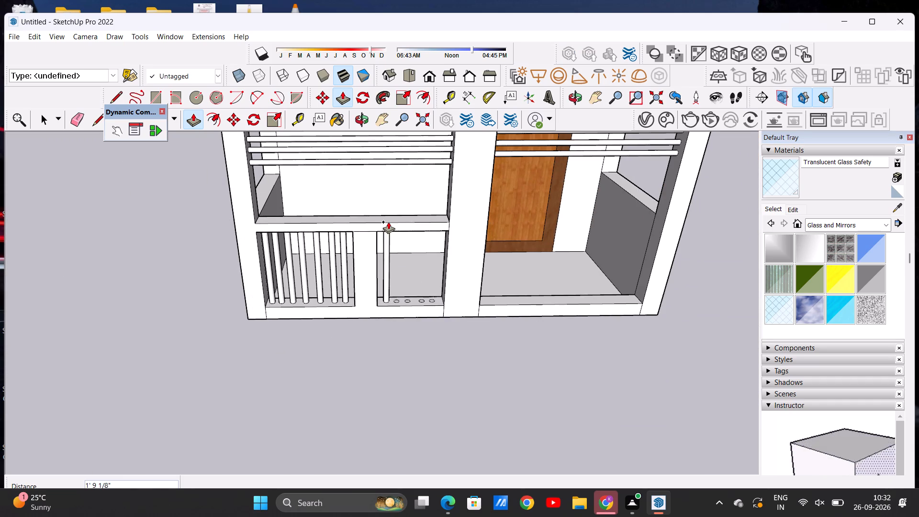
scroll(389, 221, "up", 6)
left_click(388, 221)
scroll(413, 335, "up", 6)
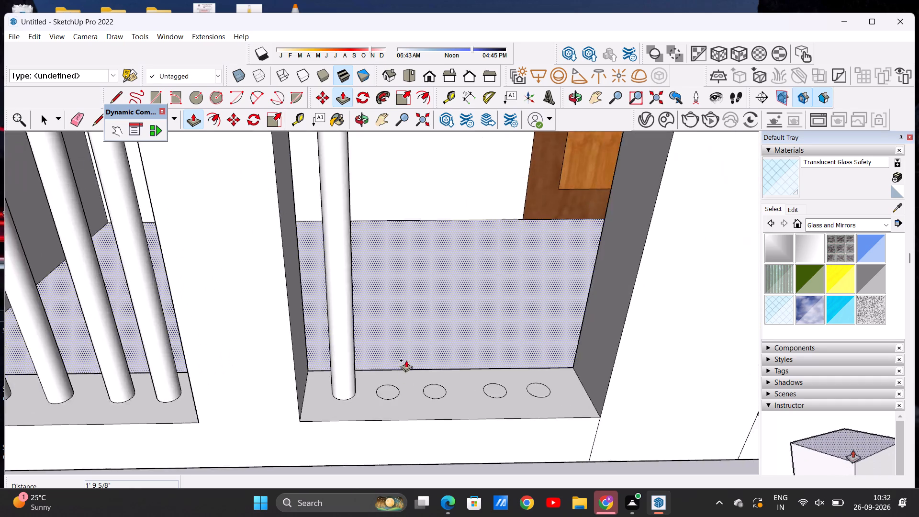
scroll(406, 360, "up", 5)
left_click(380, 403)
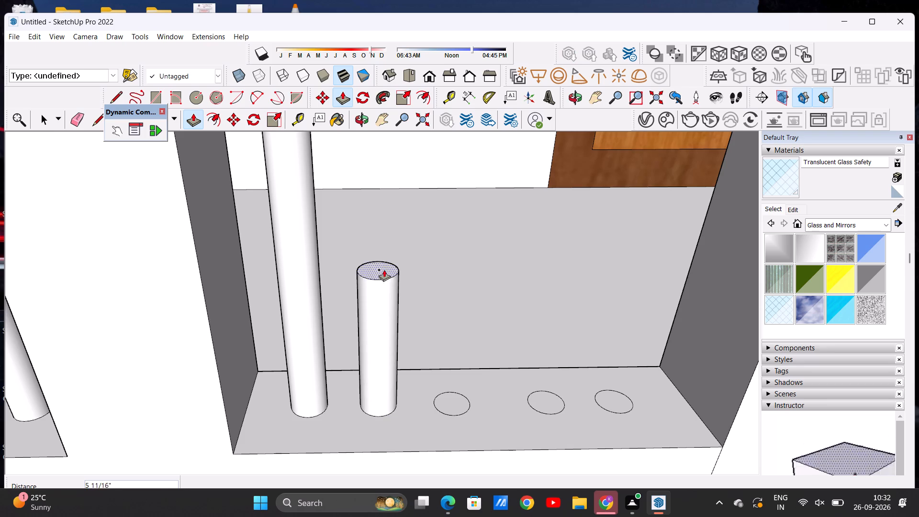
scroll(384, 270, "down", 20)
scroll(384, 270, "down", 2)
scroll(378, 207, "up", 6)
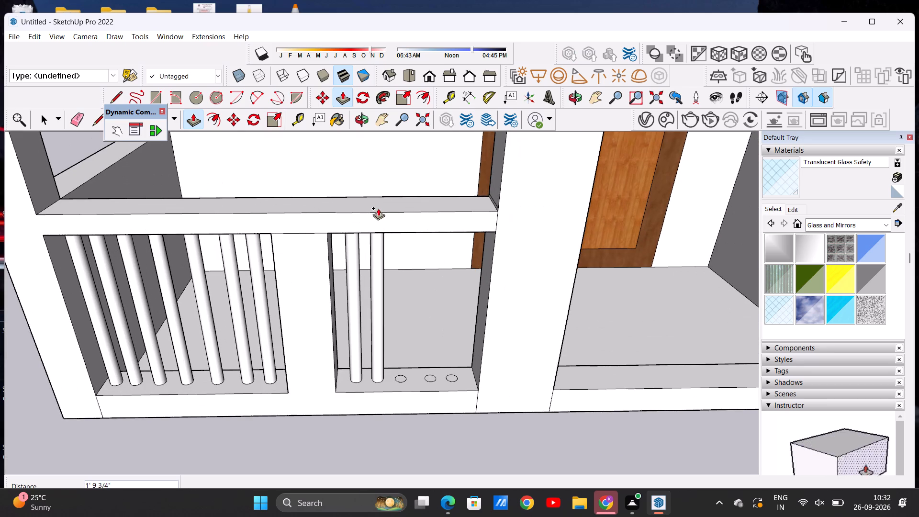
left_click(378, 208)
Push/Pull the third and fifth circles past the central upright up to the rail, about 1' 8 15/16" and 1' 8 5/8" high.
scroll(407, 366, "up", 11)
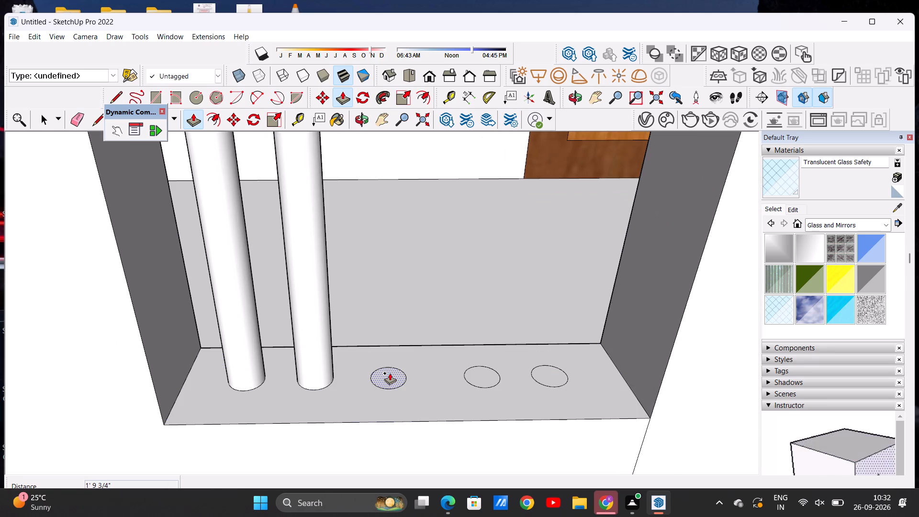
left_click(390, 373)
scroll(392, 299, "down", 18)
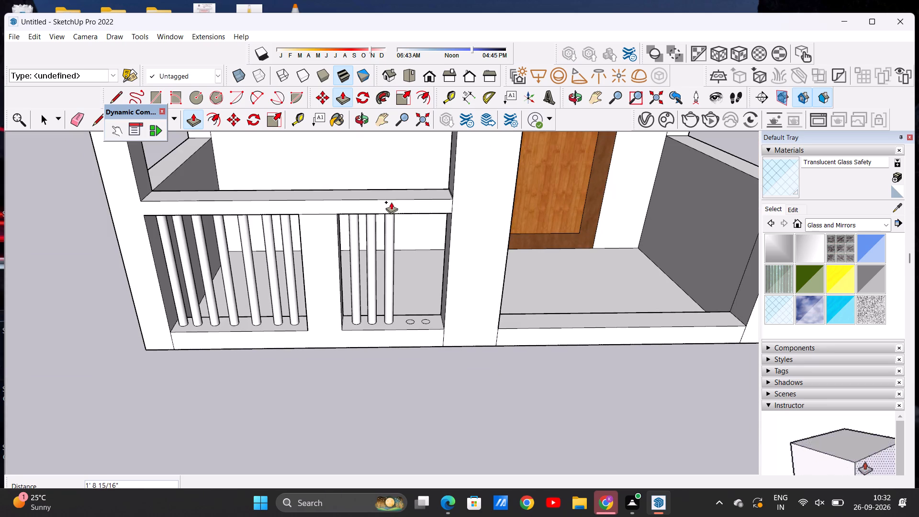
left_click(391, 202)
scroll(426, 292, "up", 11)
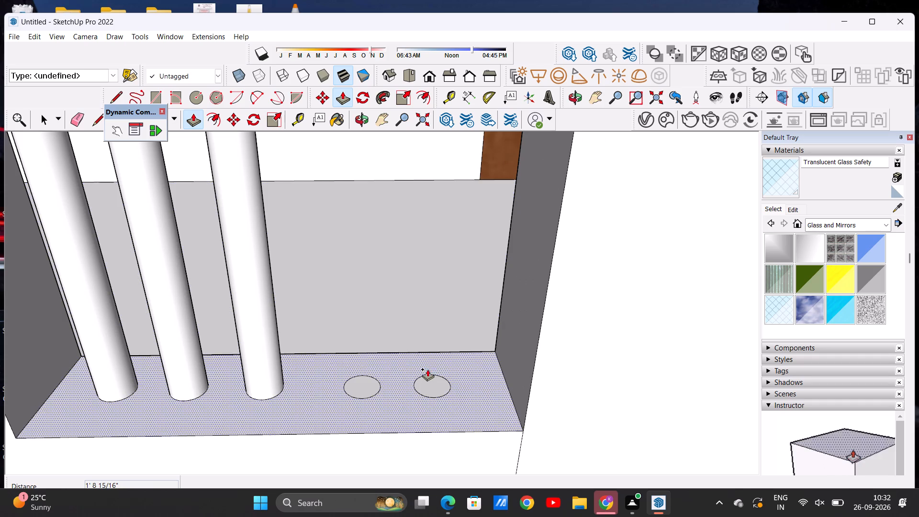
left_click(434, 378)
scroll(437, 252, "down", 17)
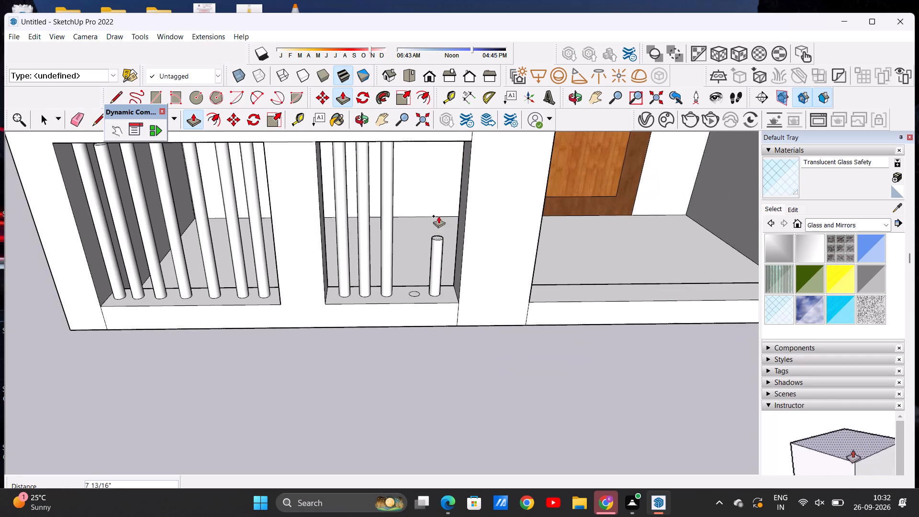
scroll(439, 191, "down", 11)
scroll(443, 172, "up", 11)
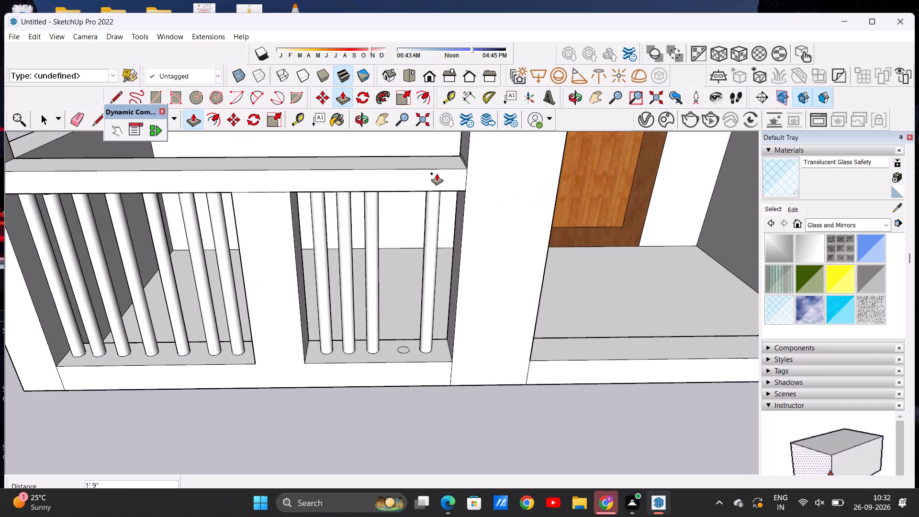
left_click(432, 177)
Push/Pull the remaining fourth circle past the central upright up to the rail as a round baluster.
scroll(399, 325, "up", 11)
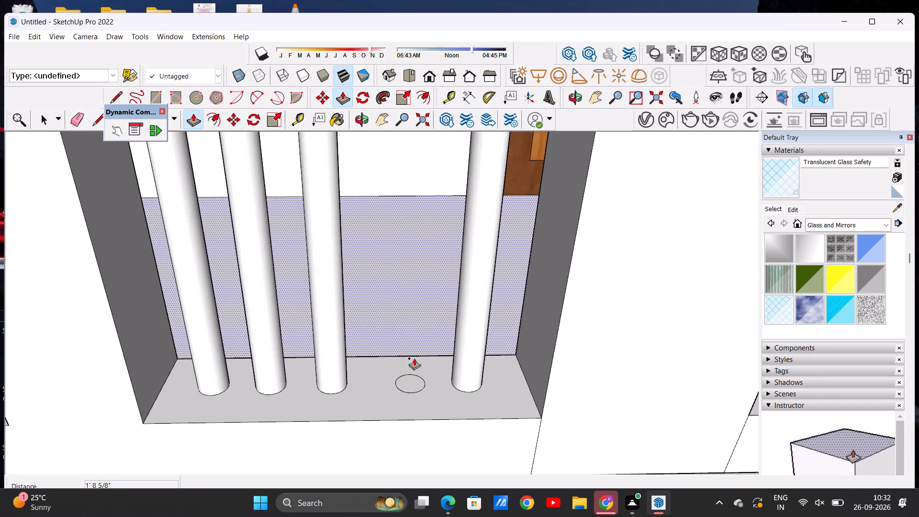
scroll(414, 358, "up", 3)
left_click(405, 404)
scroll(403, 253, "down", 16)
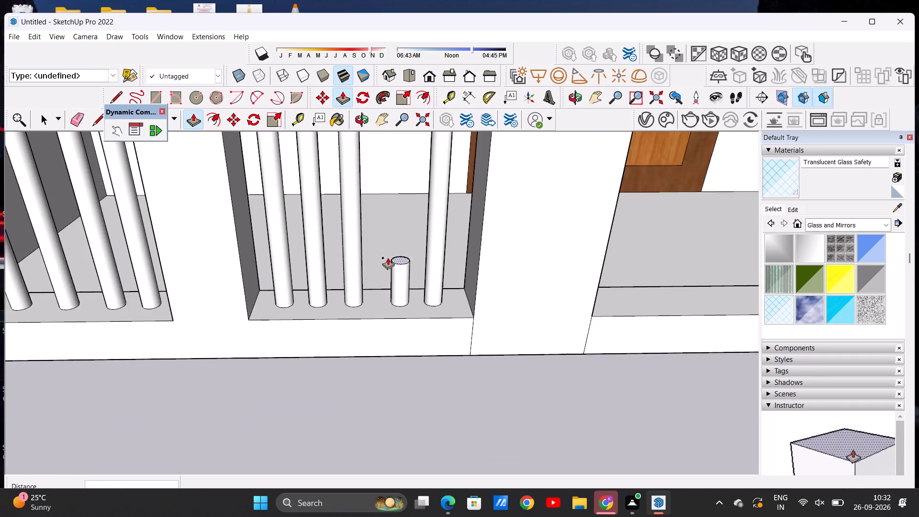
scroll(388, 258, "down", 14)
scroll(389, 200, "up", 13)
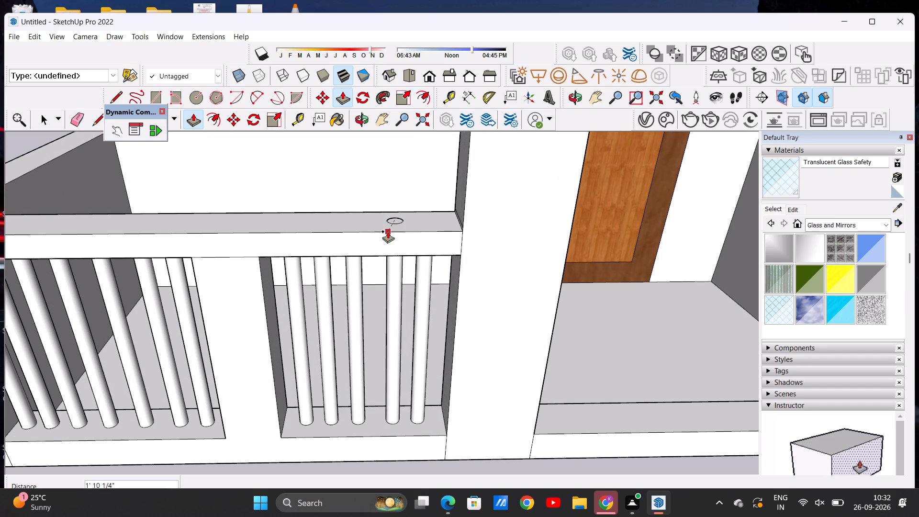
left_click(389, 238)
key("space")
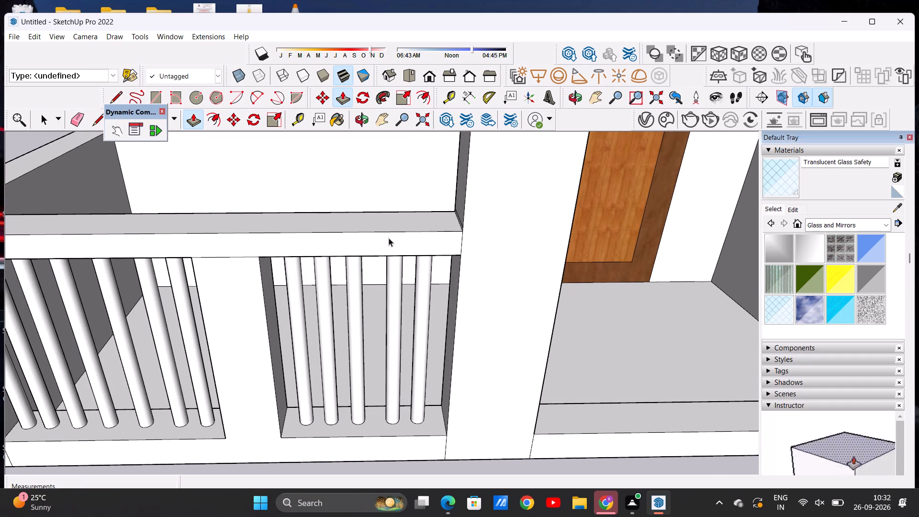
Examine the baluster railing, porch opening and horizontal bars of the ground floor from several angles.
scroll(391, 228, "down", 11)
middle_click_drag(397, 289, 360, 232)
scroll(362, 240, "down", 7)
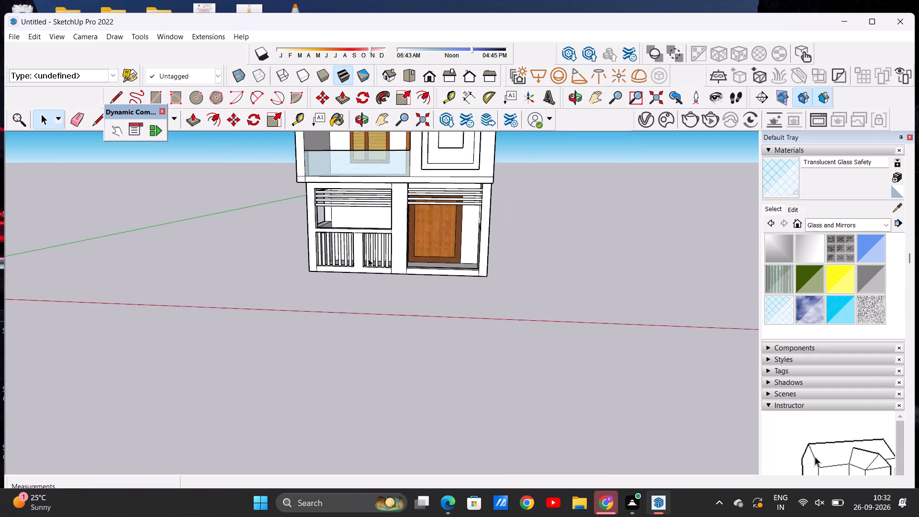
middle_click_drag(370, 278, 379, 261)
scroll(440, 252, "up", 5)
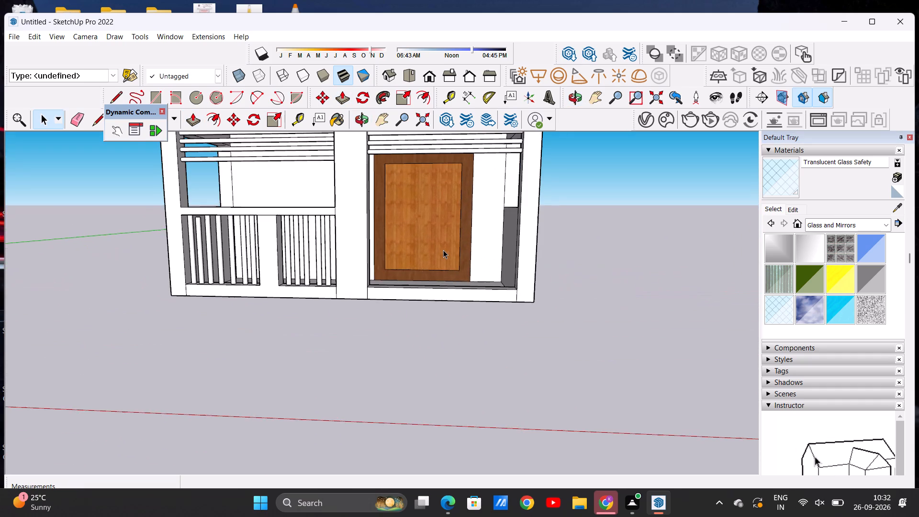
scroll(443, 250, "up", 3)
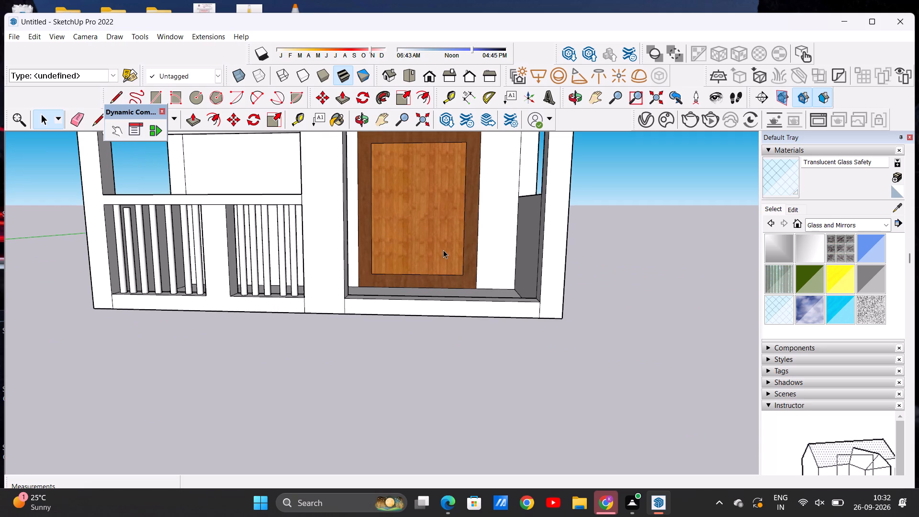
middle_click_drag(330, 327, 363, 314)
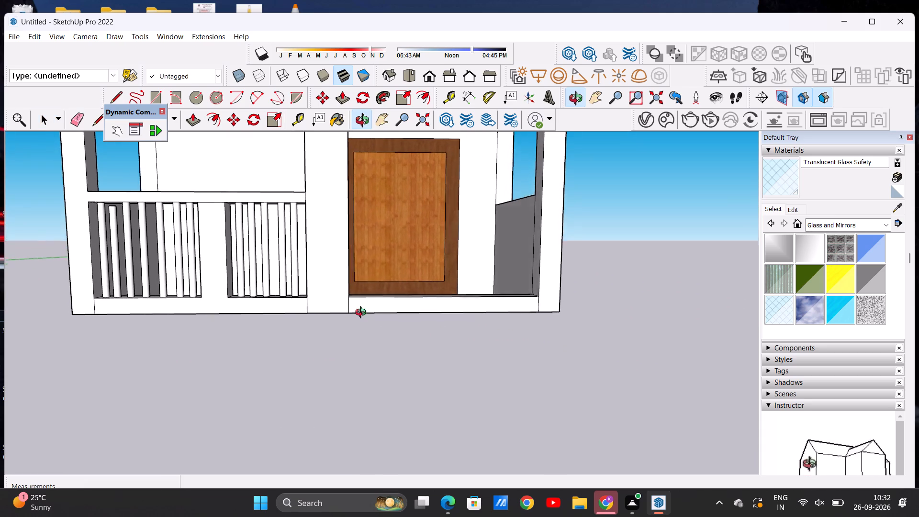
middle_click_drag(363, 314, 367, 318)
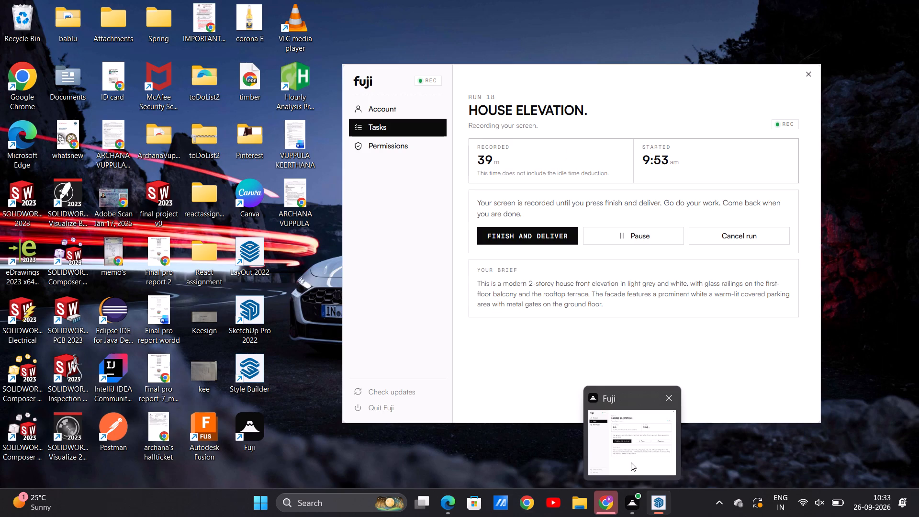
left_click(650, 454)
scroll(464, 307, "down", 2)
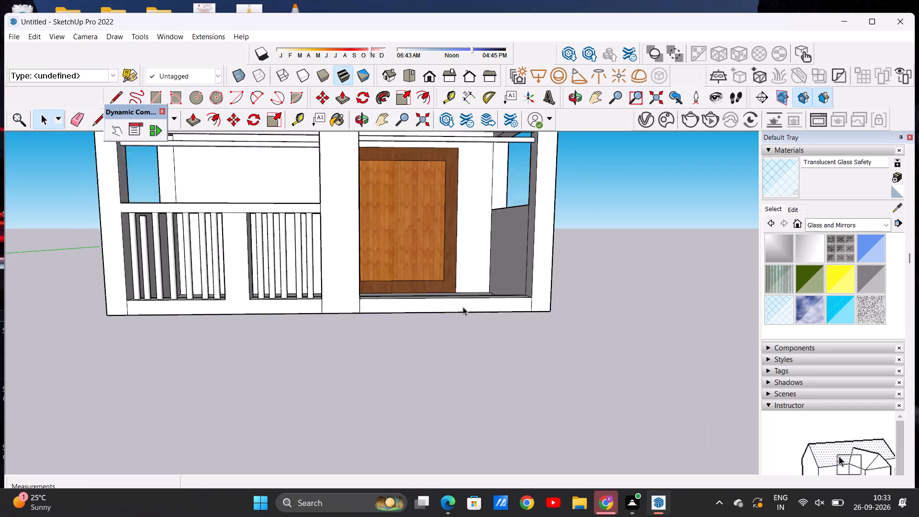
scroll(463, 307, "down", 13)
scroll(488, 251, "up", 5)
middle_click_drag(404, 320, 395, 389)
scroll(386, 332, "up", 8)
middle_click_drag(364, 415, 364, 337)
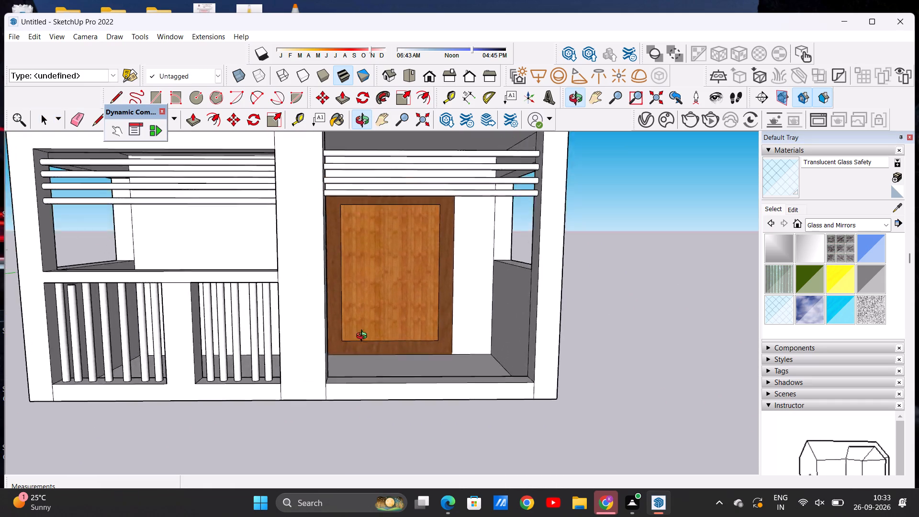
middle_click_drag(364, 337, 372, 316)
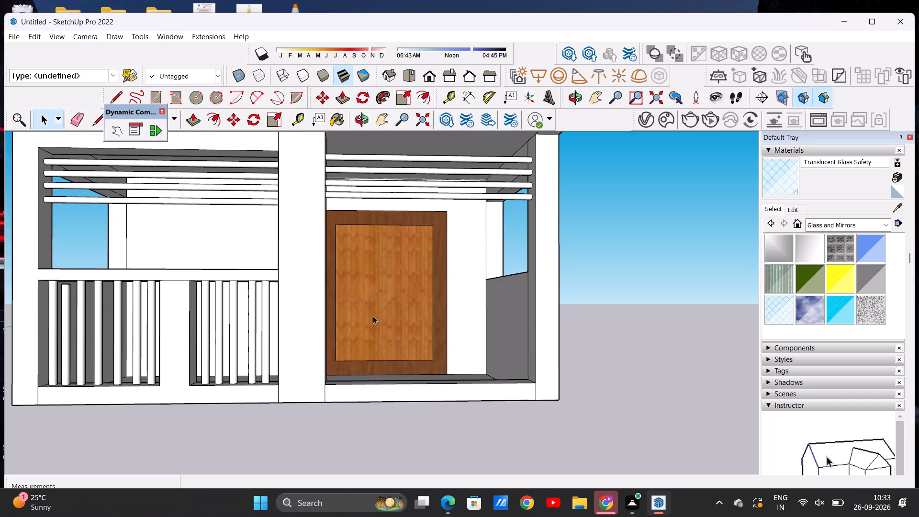
scroll(359, 311, "down", 6)
middle_click_drag(341, 327, 295, 331)
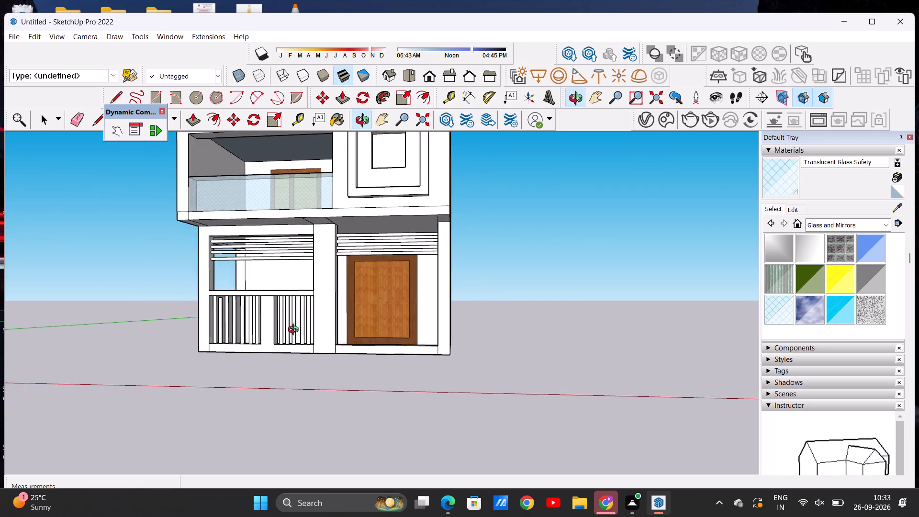
middle_click_drag(295, 331, 242, 377)
scroll(356, 281, "up", 4)
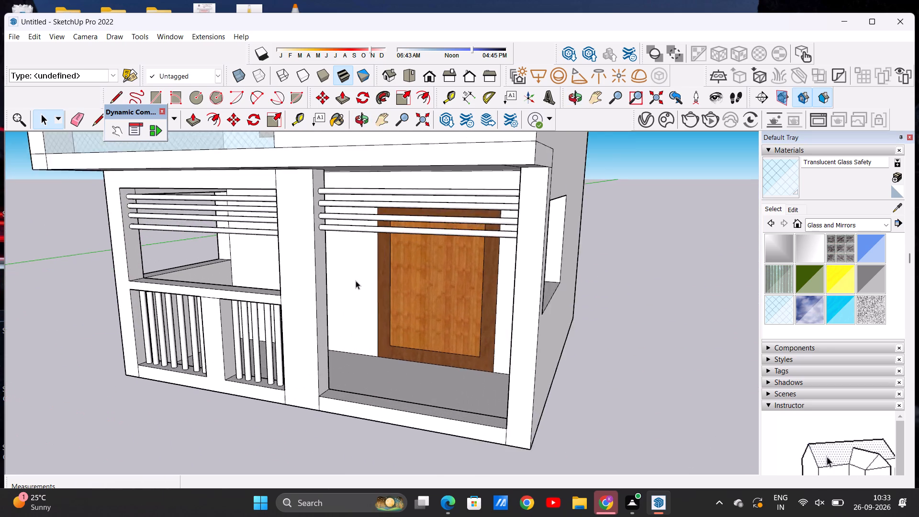
scroll(356, 281, "up", 2)
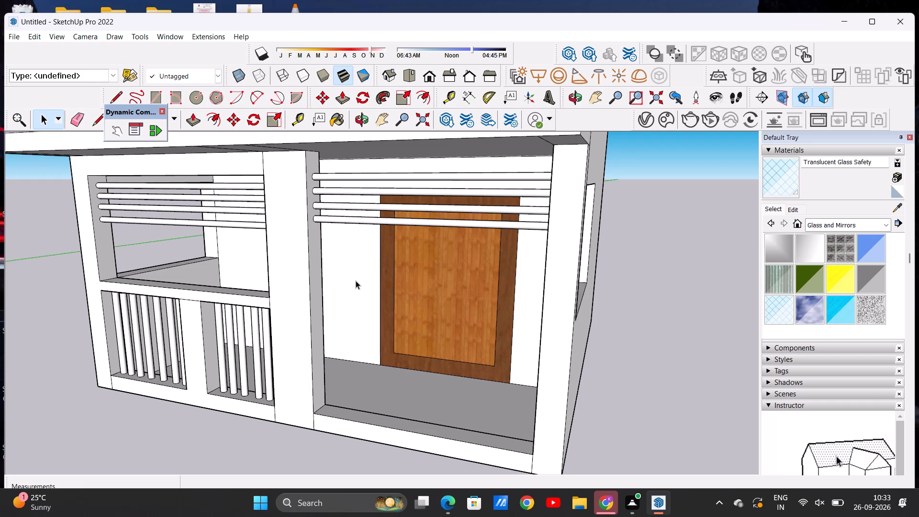
scroll(262, 410, "up", 14)
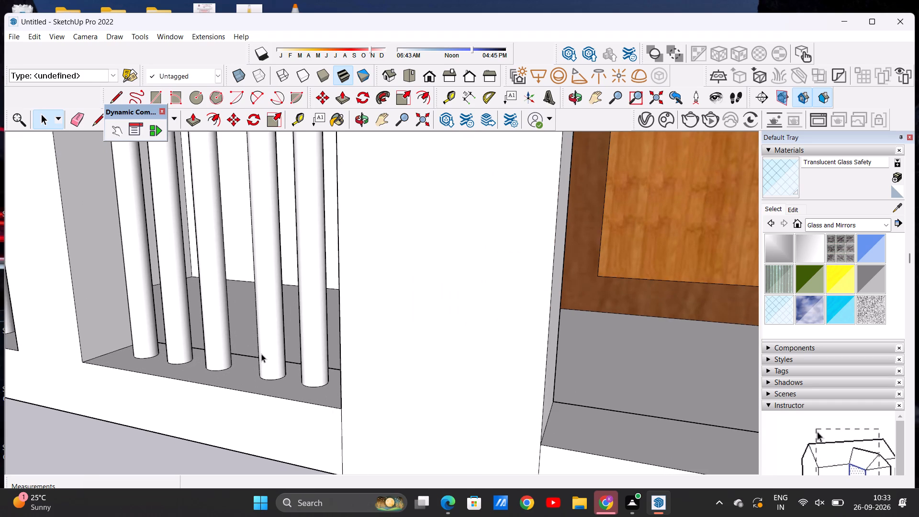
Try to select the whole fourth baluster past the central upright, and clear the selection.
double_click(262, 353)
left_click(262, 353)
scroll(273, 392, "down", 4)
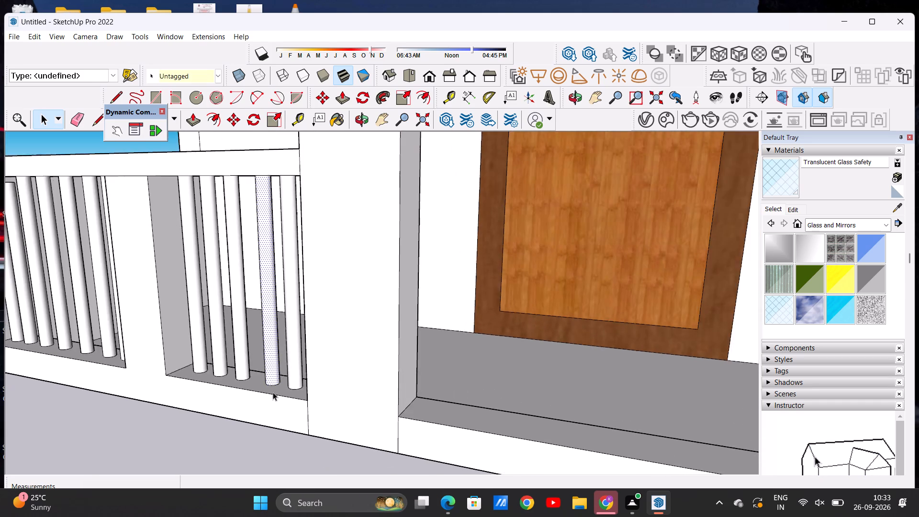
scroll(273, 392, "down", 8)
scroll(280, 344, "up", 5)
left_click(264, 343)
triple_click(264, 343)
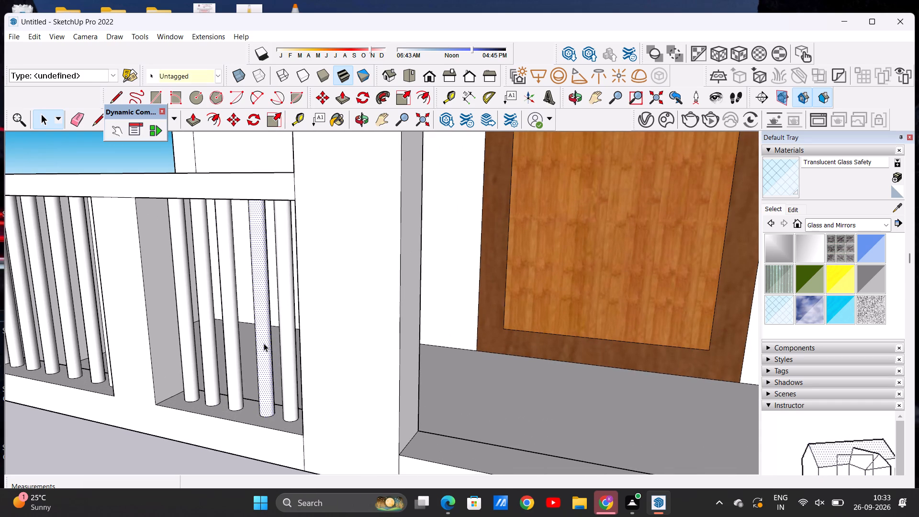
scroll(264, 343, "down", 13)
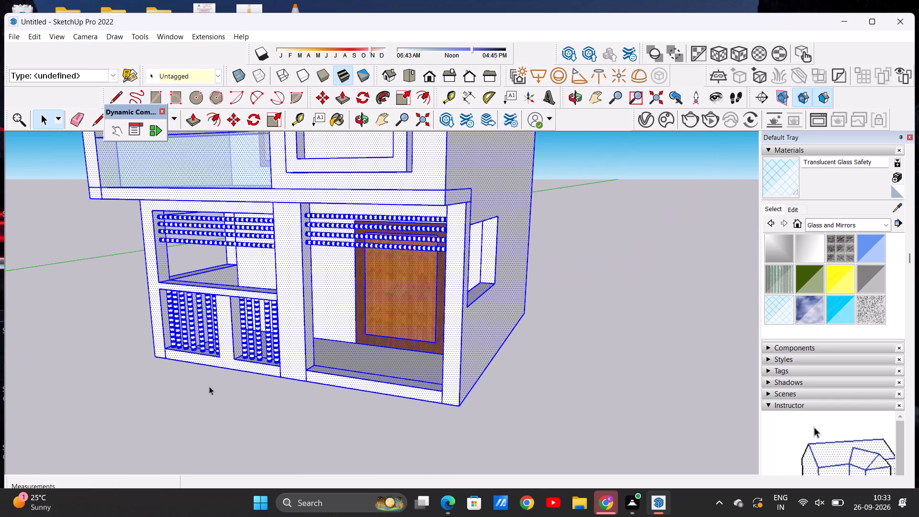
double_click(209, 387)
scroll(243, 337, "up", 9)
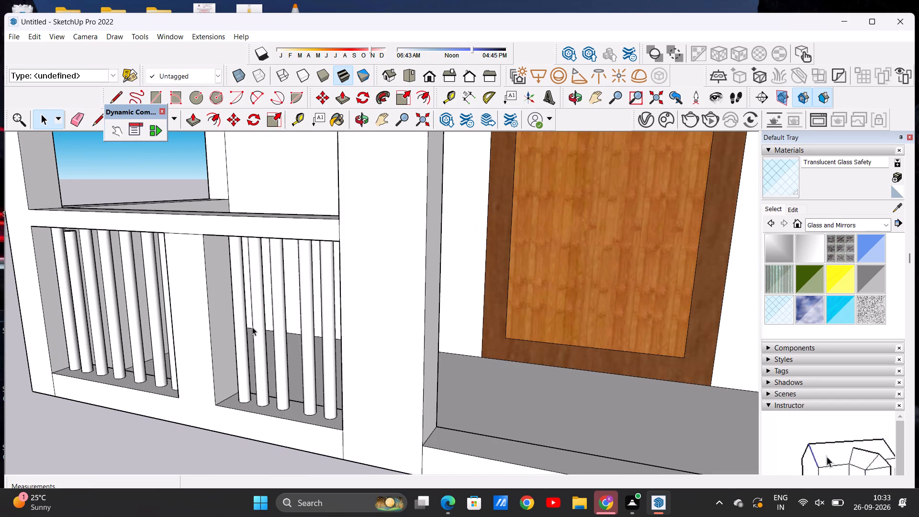
Copy the second baluster past the central upright about 1' 10 5/8" along the red axis onto the sill of the door-side opening.
double_click(258, 322)
left_click(258, 322)
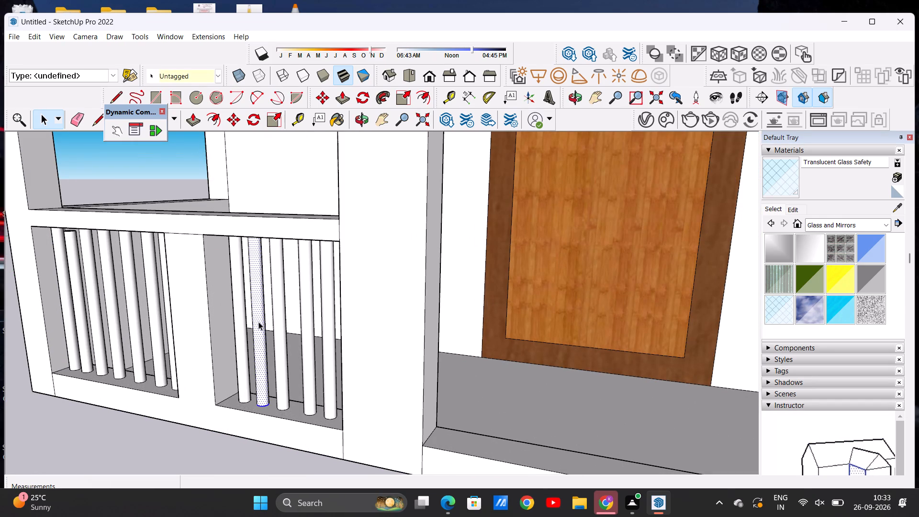
scroll(259, 412, "up", 5)
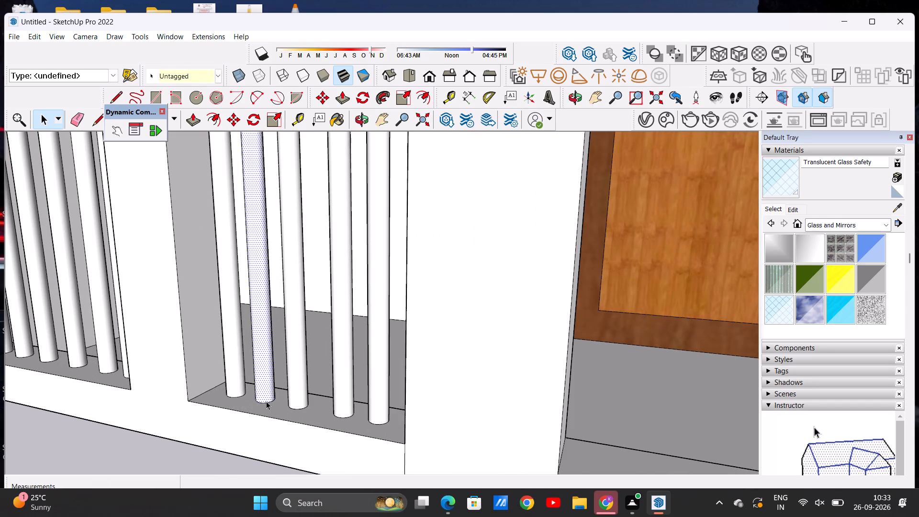
left_click(264, 401)
double_click(264, 401)
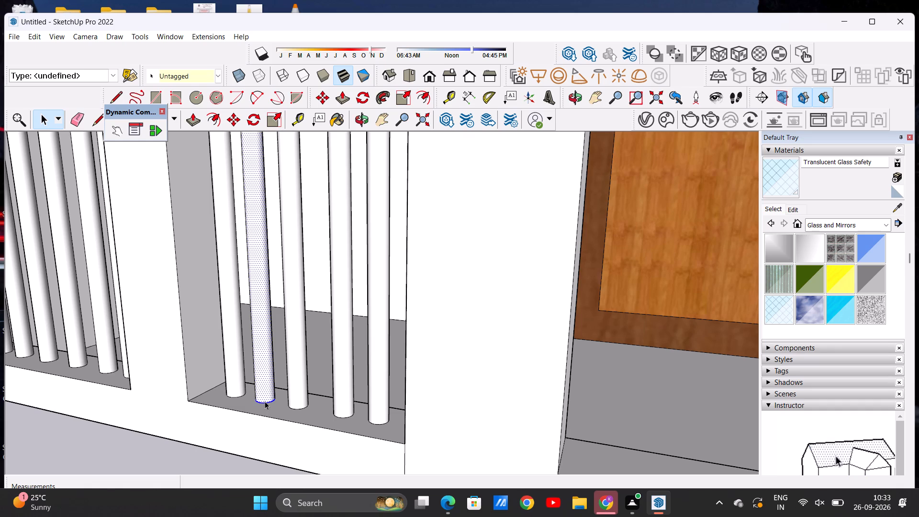
left_click(236, 120)
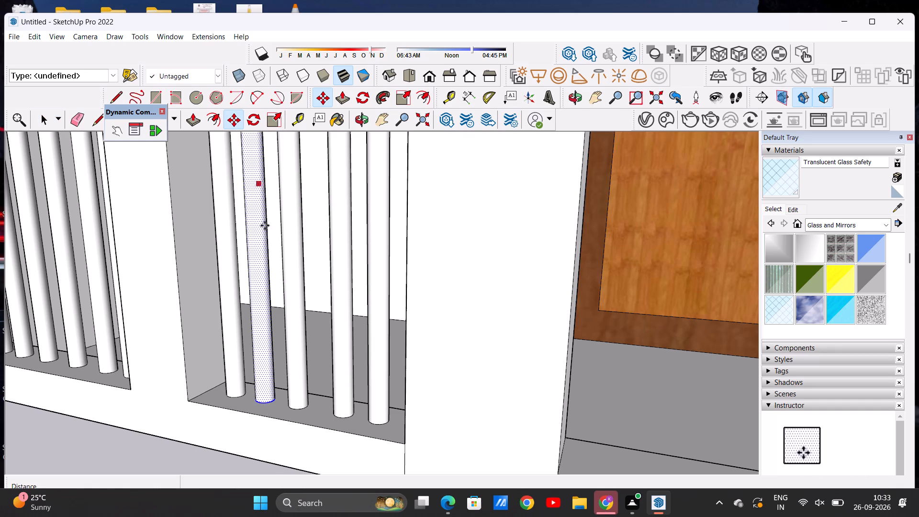
left_click(269, 403)
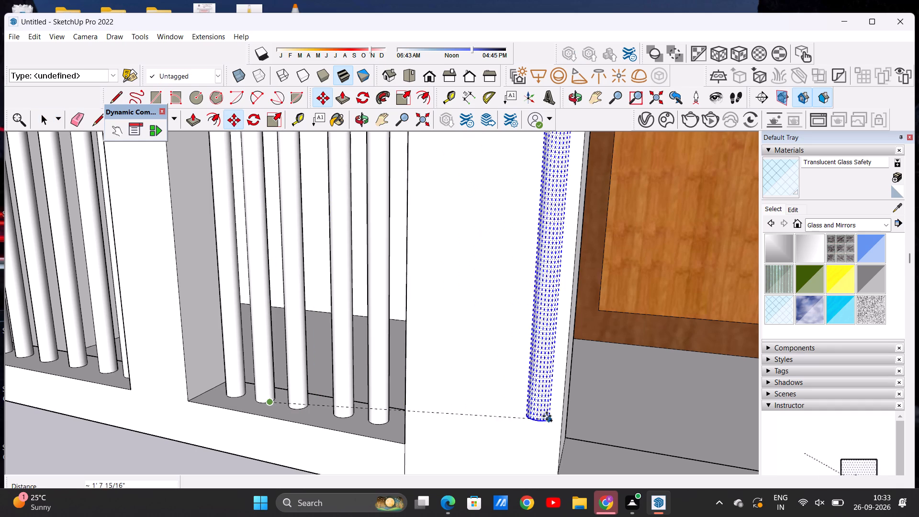
scroll(525, 399, "down", 14)
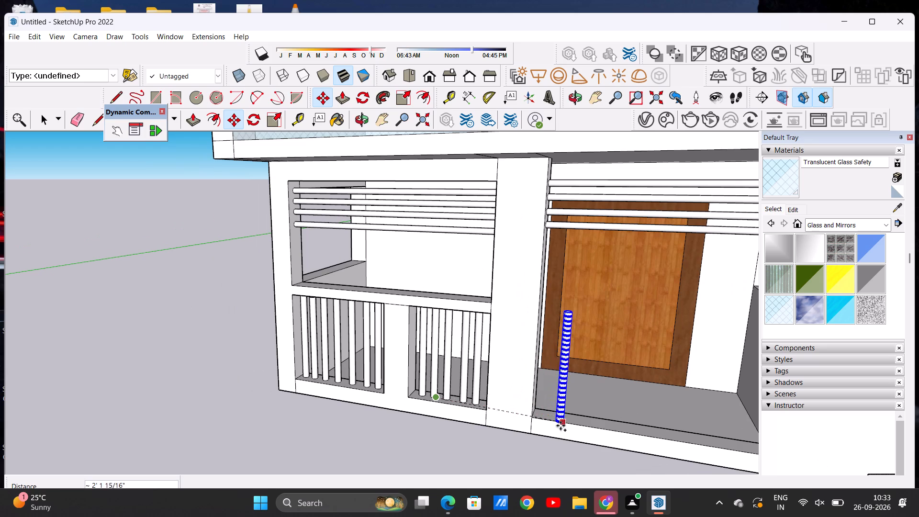
scroll(560, 426, "up", 14)
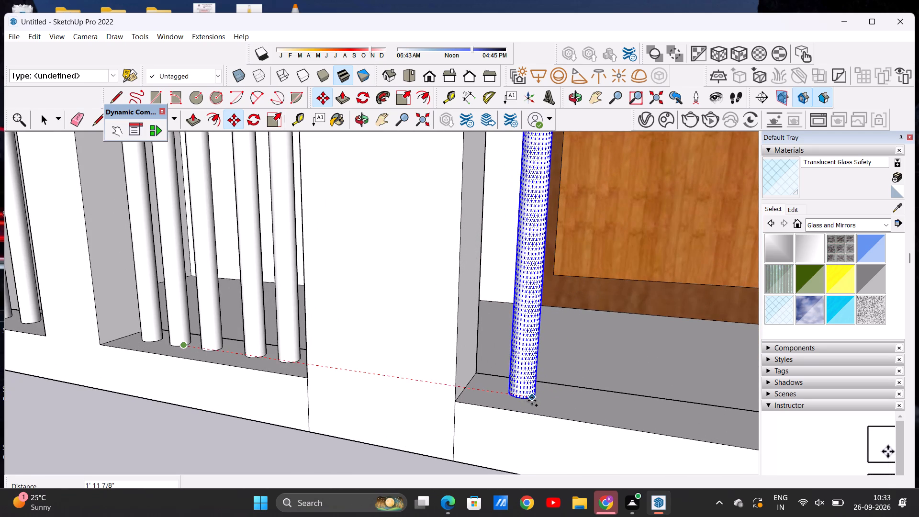
left_click(508, 399)
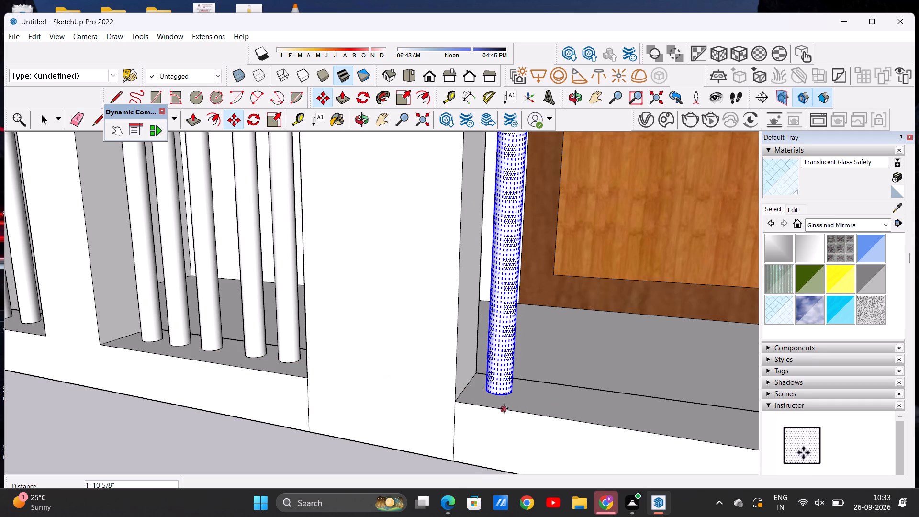
Examine the copied baluster and the sill of the door-side porch opening from several angles.
scroll(454, 399, "down", 20)
scroll(464, 369, "up", 6)
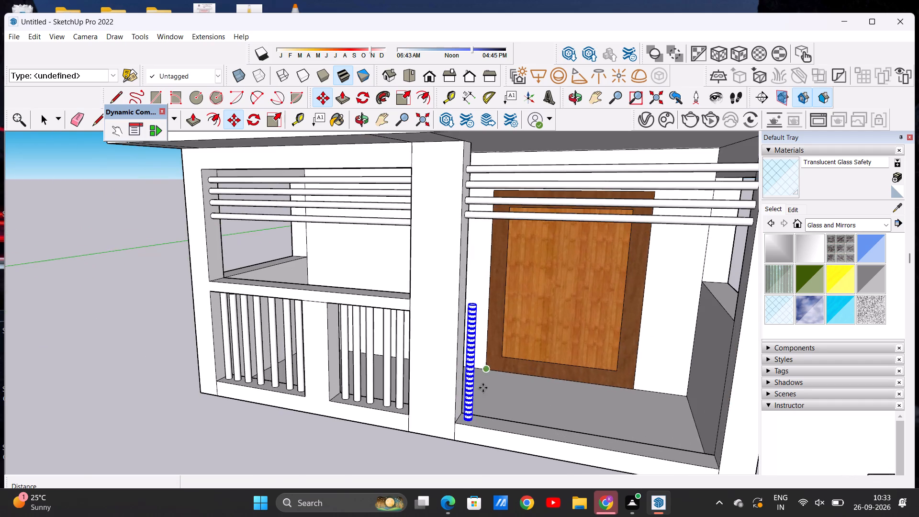
middle_click_drag(483, 391, 512, 375)
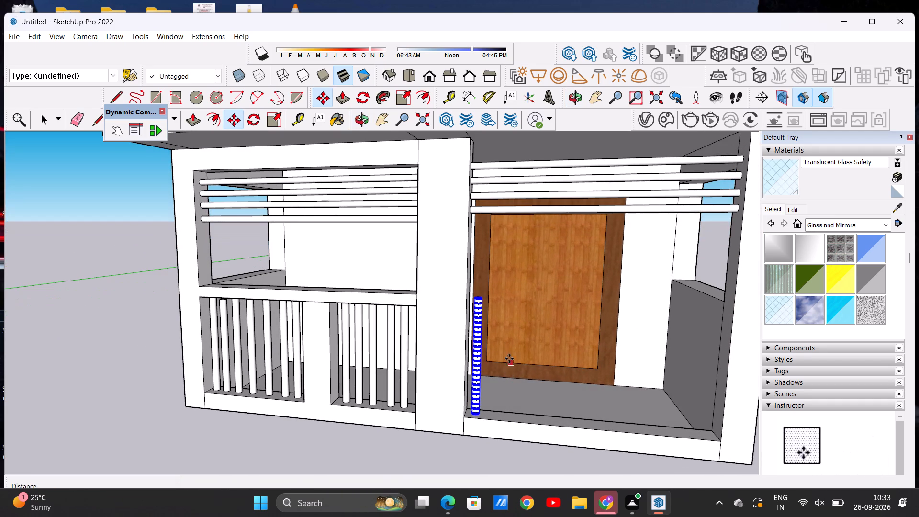
scroll(493, 345, "up", 5)
scroll(468, 373, "down", 10)
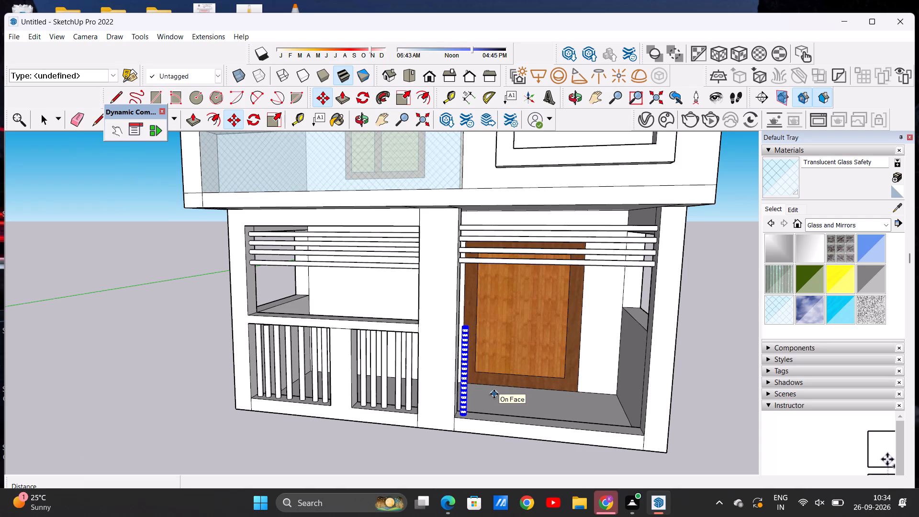
scroll(480, 404, "up", 5)
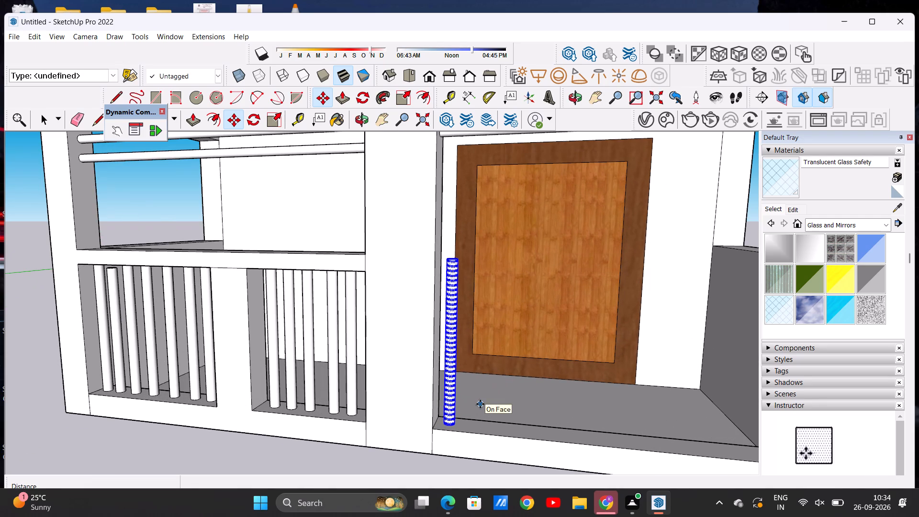
scroll(451, 386, "down", 3)
middle_click_drag(460, 409, 396, 423)
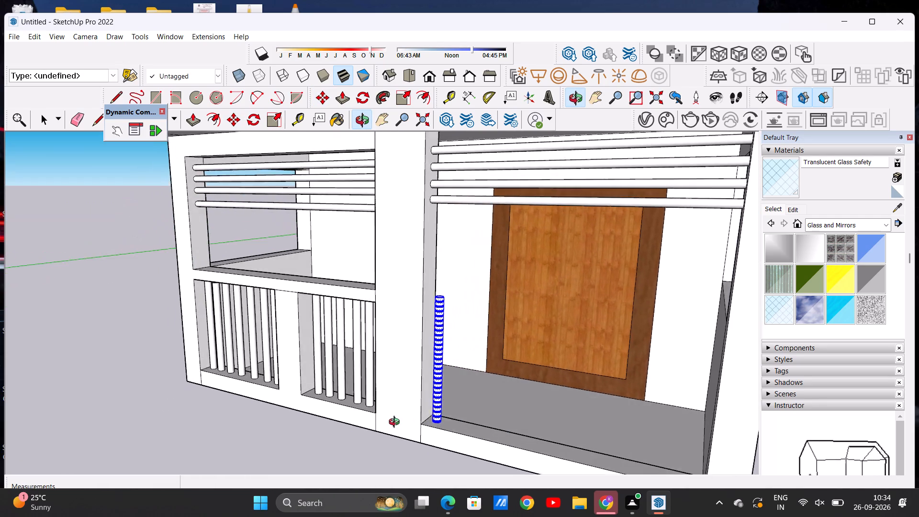
middle_click_drag(396, 423, 454, 378)
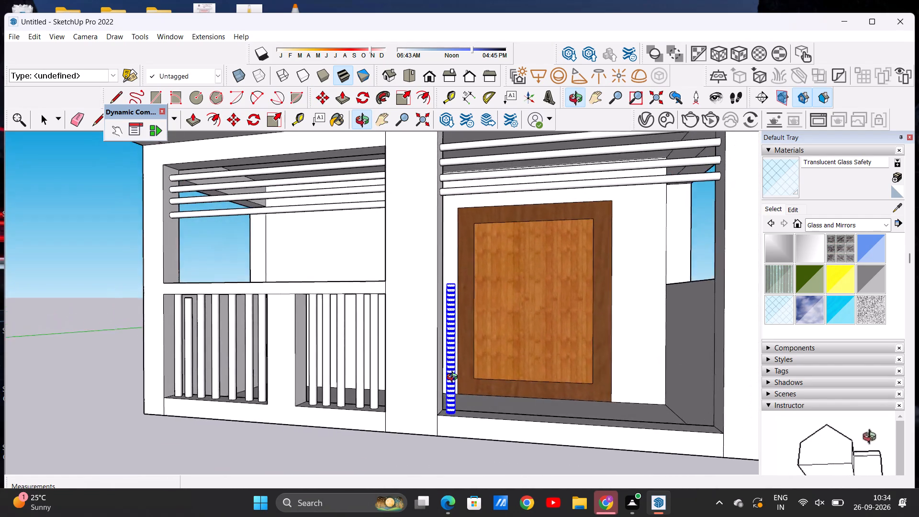
middle_click_drag(454, 378, 474, 394)
scroll(456, 409, "up", 2)
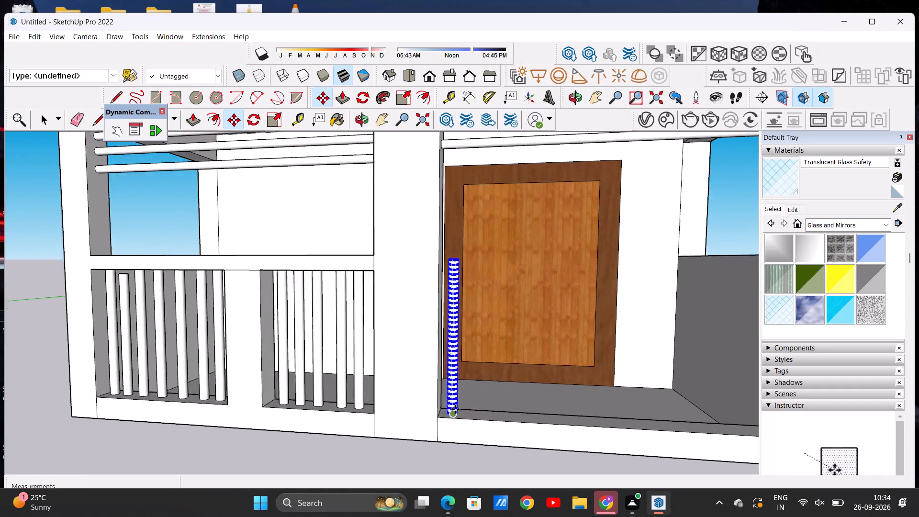
scroll(455, 409, "up", 3)
scroll(395, 402, "down", 16)
scroll(492, 399, "up", 4)
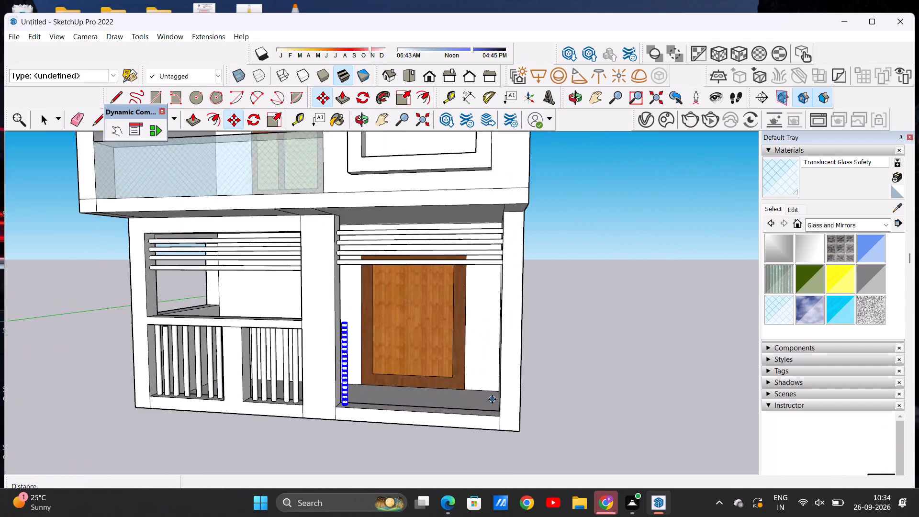
scroll(492, 399, "up", 2)
key("space")
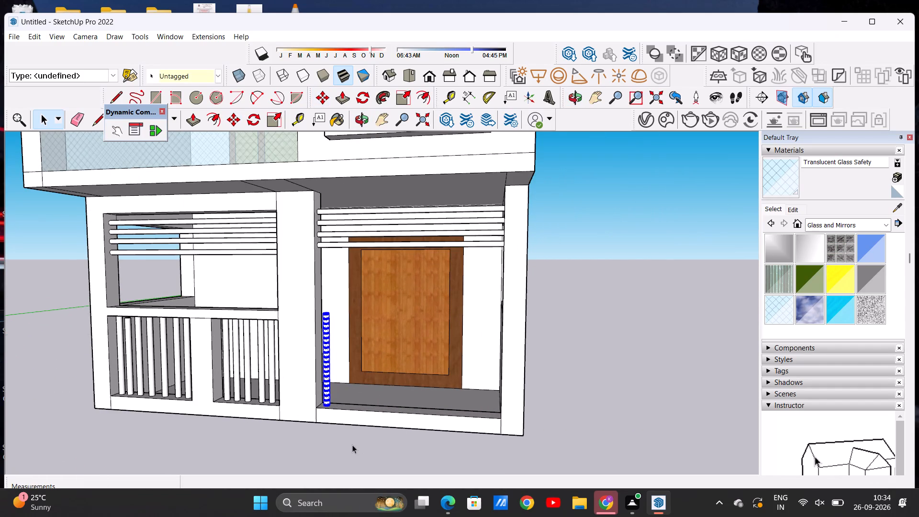
middle_click_drag(356, 448, 403, 516)
middle_click_drag(409, 410, 406, 454)
scroll(418, 392, "up", 3)
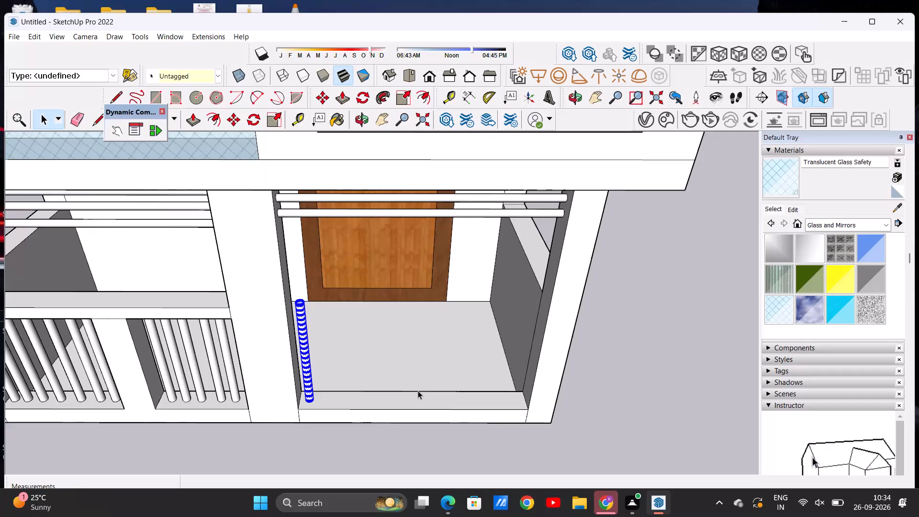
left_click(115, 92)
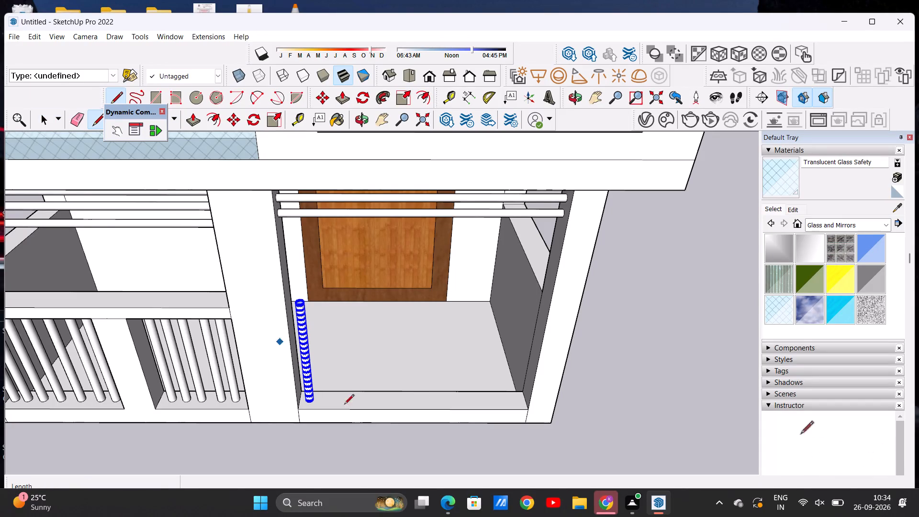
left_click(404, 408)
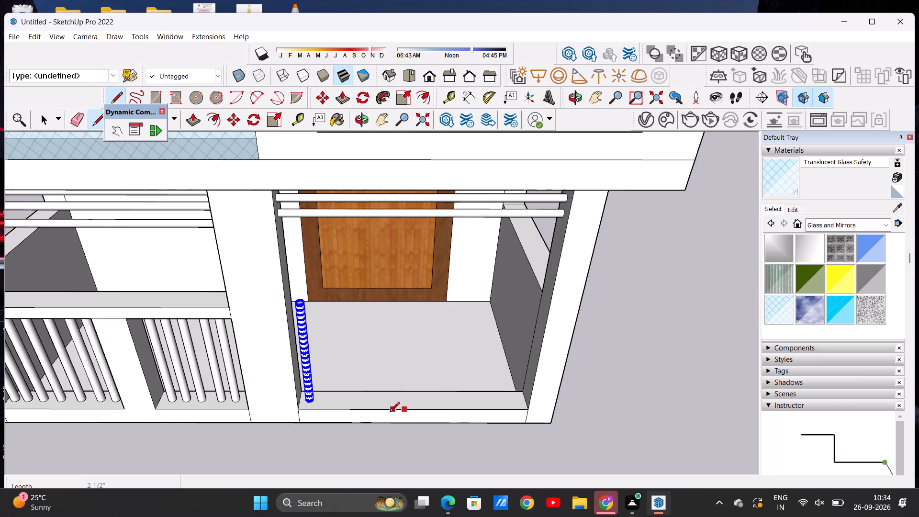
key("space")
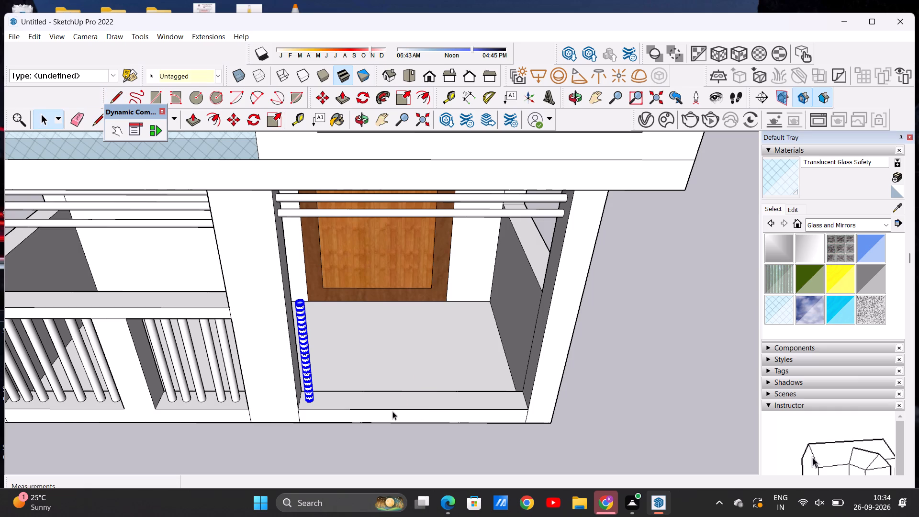
Draw three parallel lines about 4 11/16" long across the door-side opening's sill, marking two adjacent post bases near its middle.
key("l")
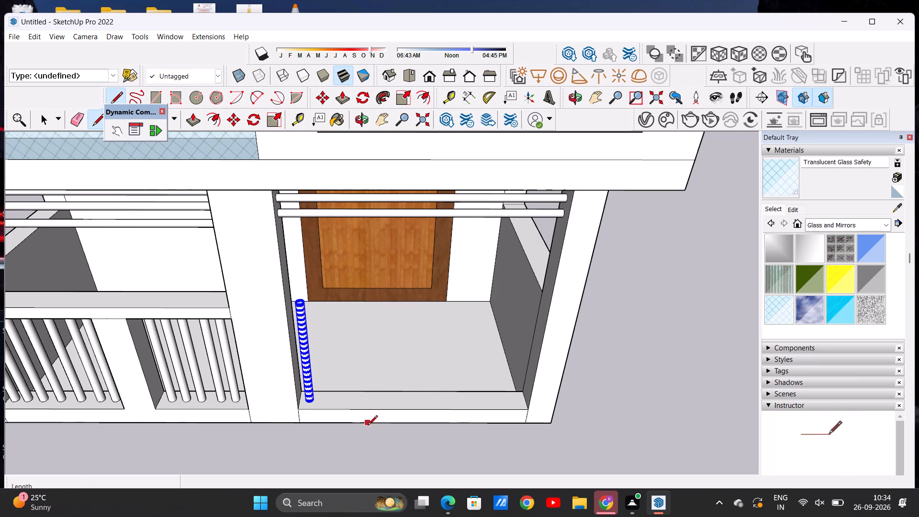
left_click(402, 412)
left_click(402, 392)
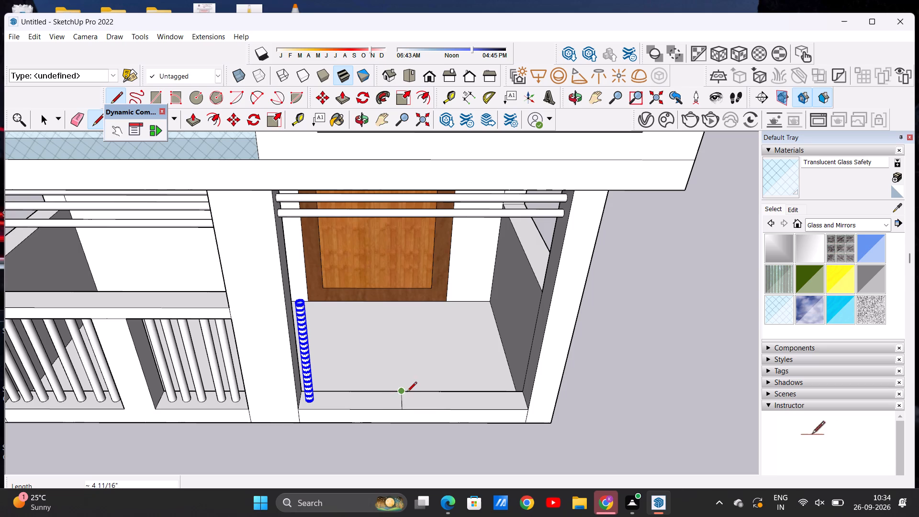
left_click(435, 394)
left_click(435, 411)
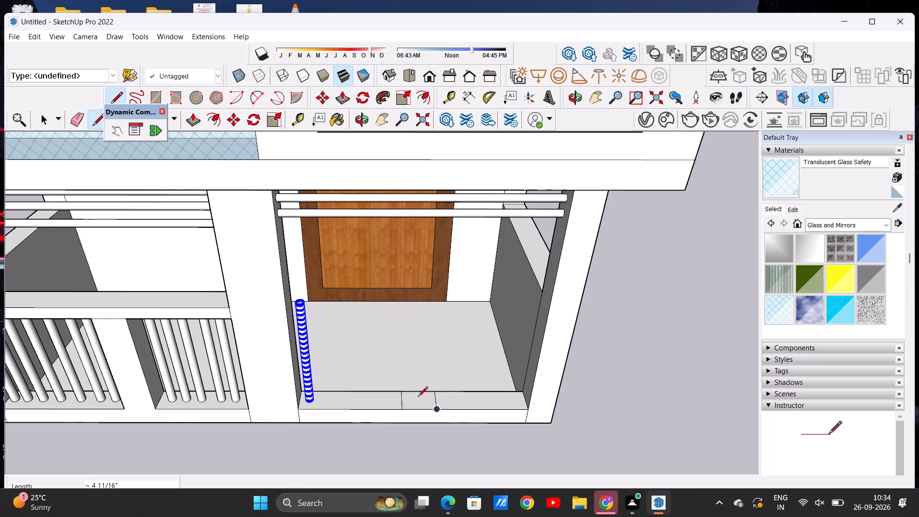
left_click(417, 393)
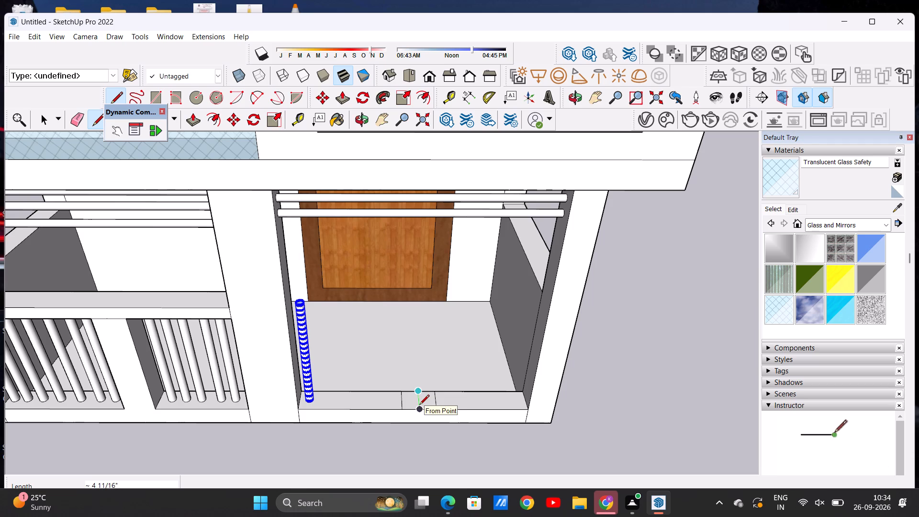
left_click(419, 411)
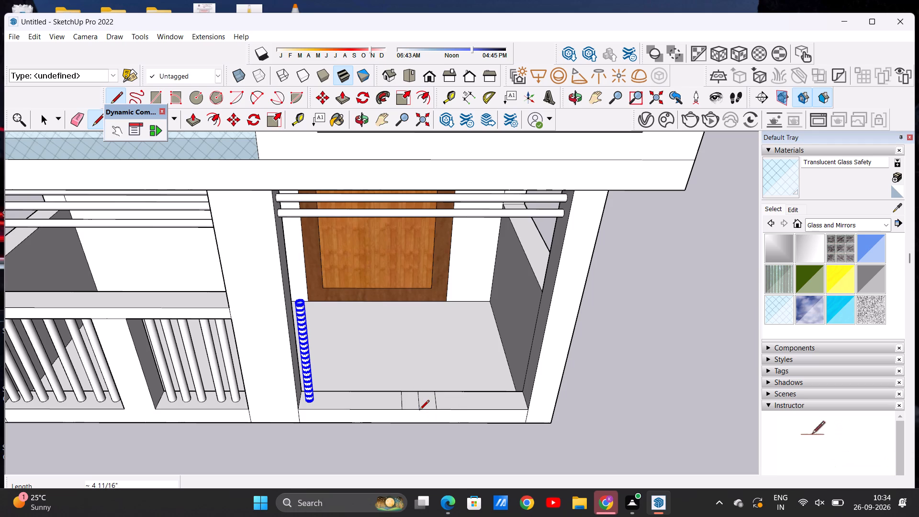
key("space")
Push/Pull the marked sill section nearer the copied baluster up 1' 10 1/4", level with the top of the porch railing.
scroll(367, 296, "down", 5)
scroll(414, 339, "up", 4)
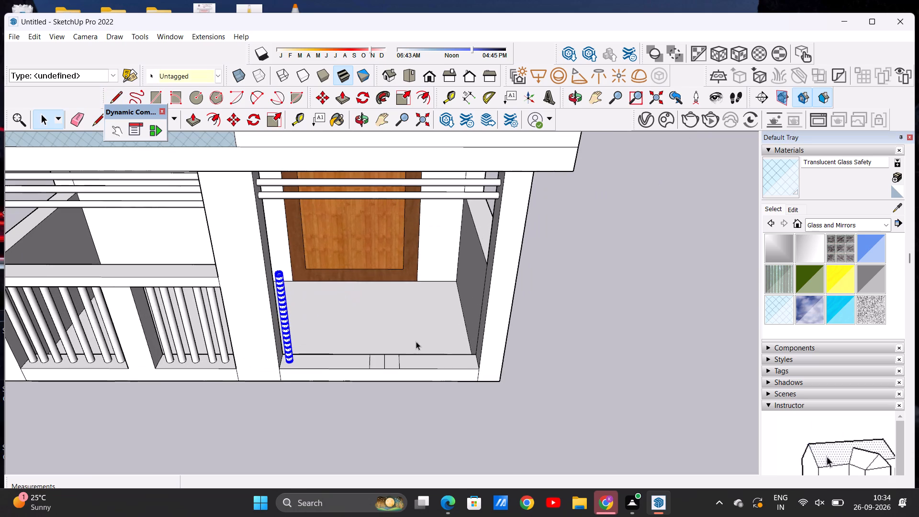
left_click(197, 122)
scroll(367, 359, "up", 6)
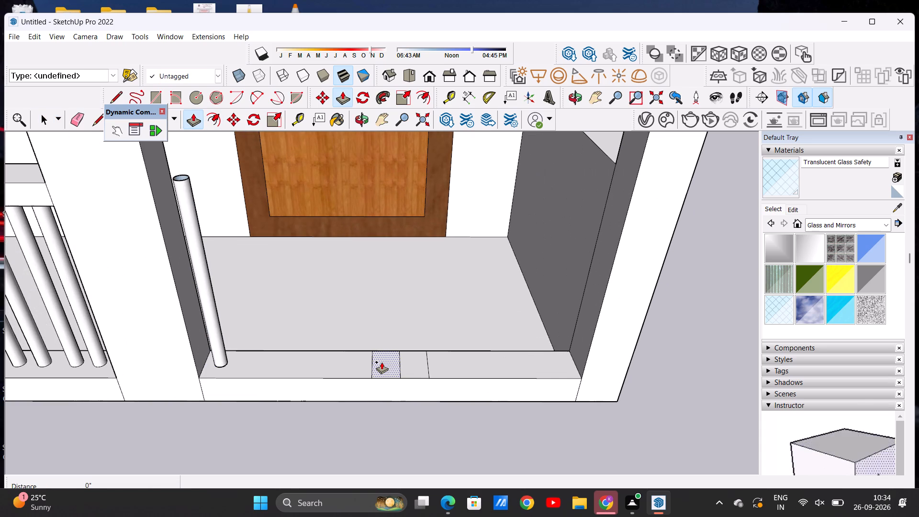
left_click(381, 363)
left_click(387, 367)
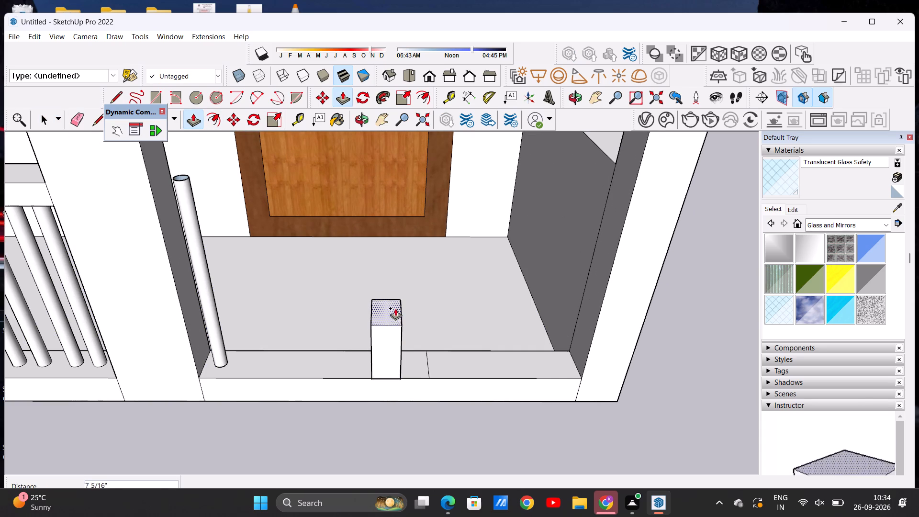
scroll(390, 303, "down", 10)
middle_click_drag(392, 303, 392, 247)
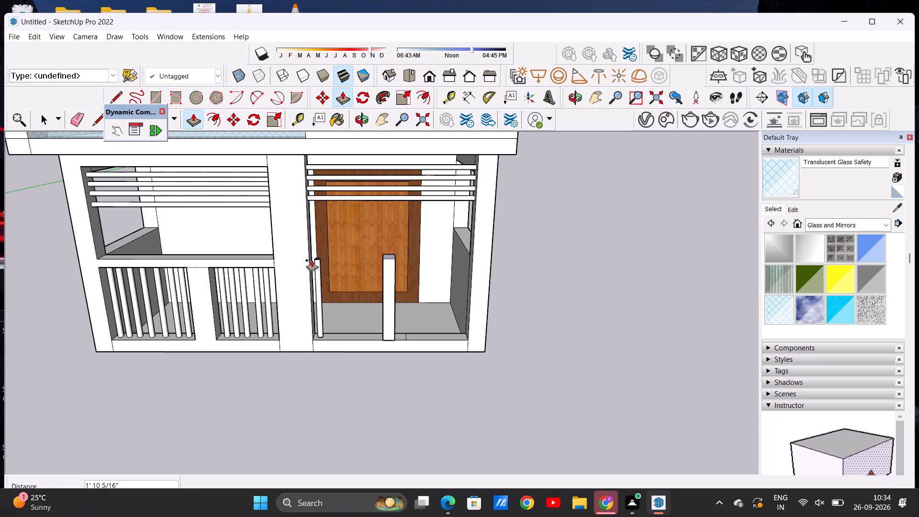
left_click(272, 260)
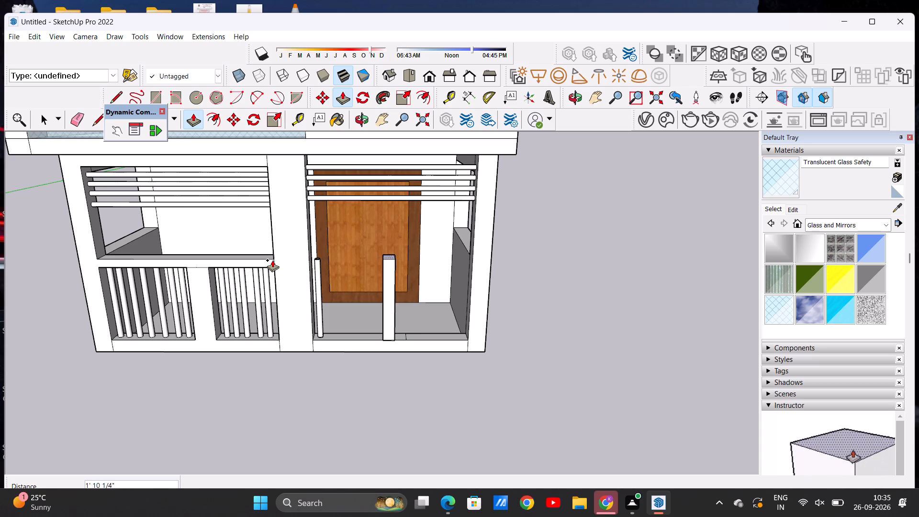
Push/Pull the adjacent marked sill section up 1' 10 1/4" to match the height of the first post.
scroll(409, 332, "up", 4)
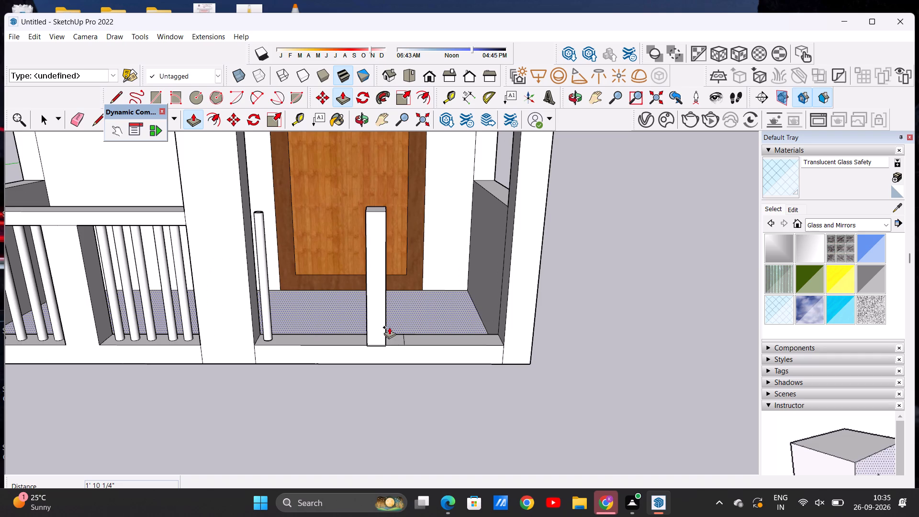
scroll(400, 333, "up", 8)
left_click(391, 350)
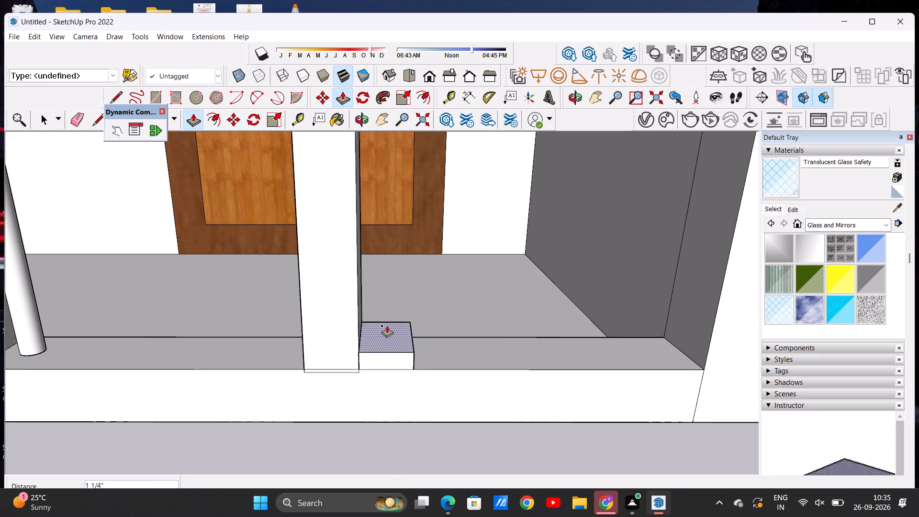
scroll(385, 272, "down", 15)
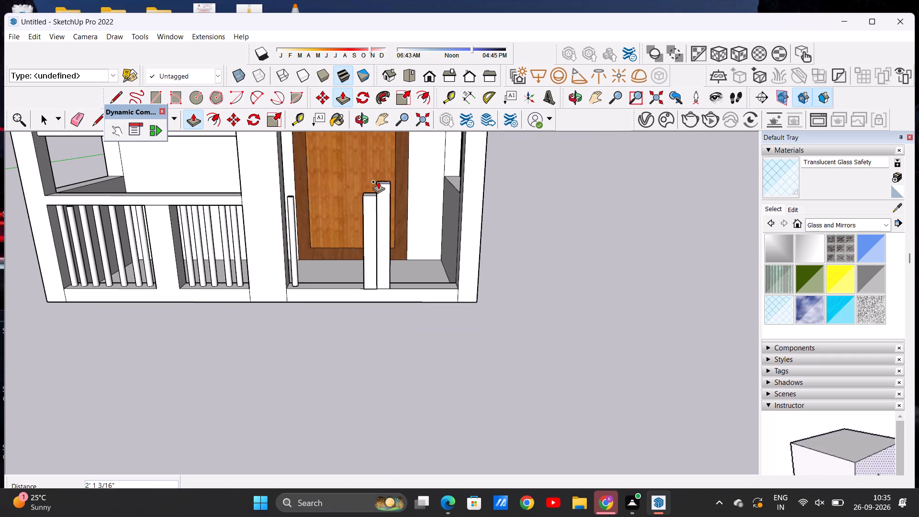
left_click(376, 195)
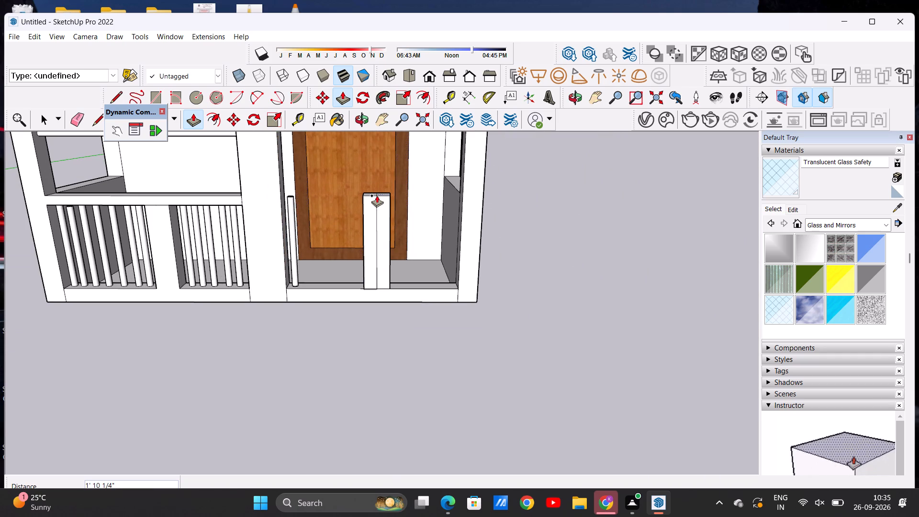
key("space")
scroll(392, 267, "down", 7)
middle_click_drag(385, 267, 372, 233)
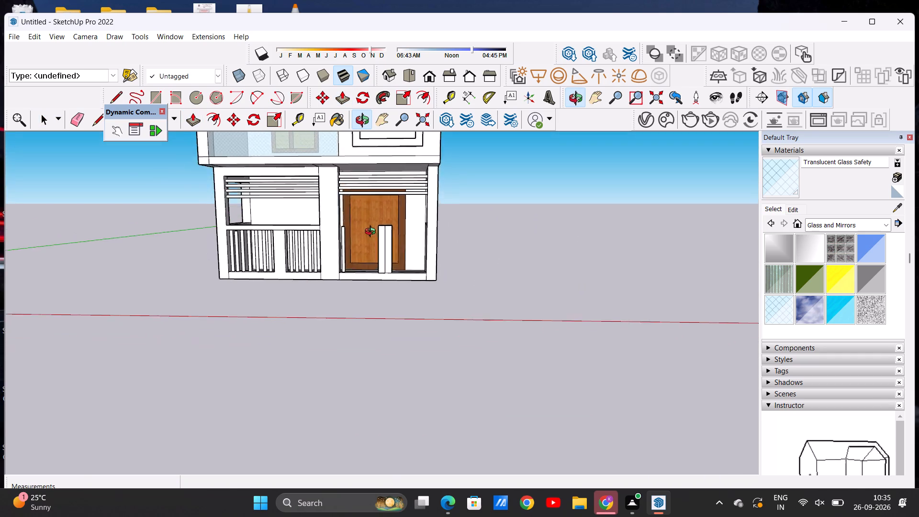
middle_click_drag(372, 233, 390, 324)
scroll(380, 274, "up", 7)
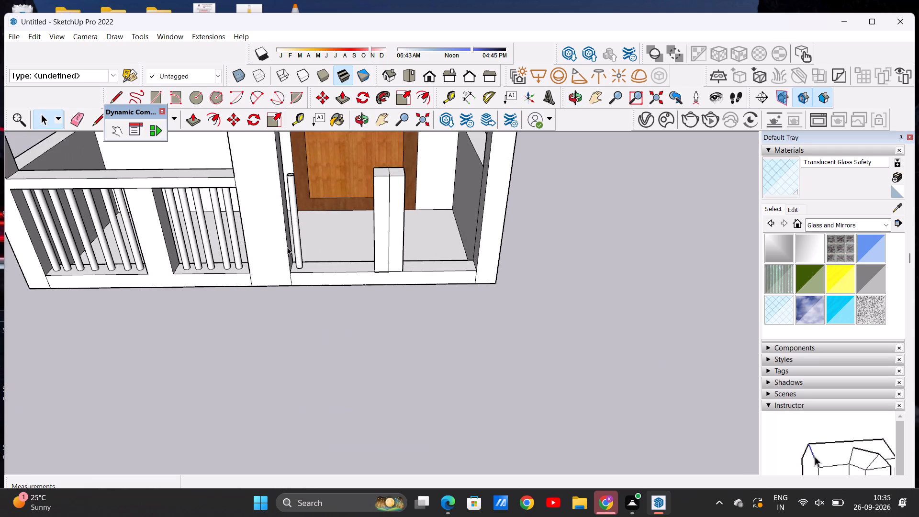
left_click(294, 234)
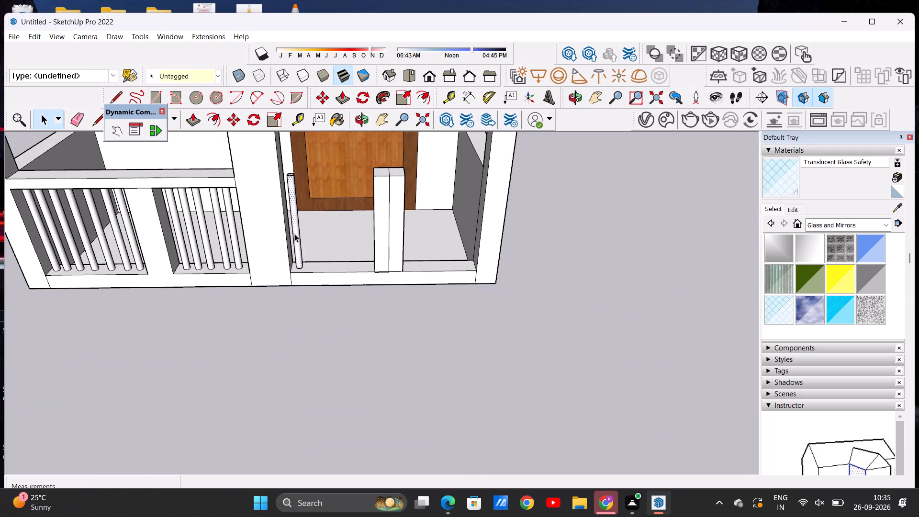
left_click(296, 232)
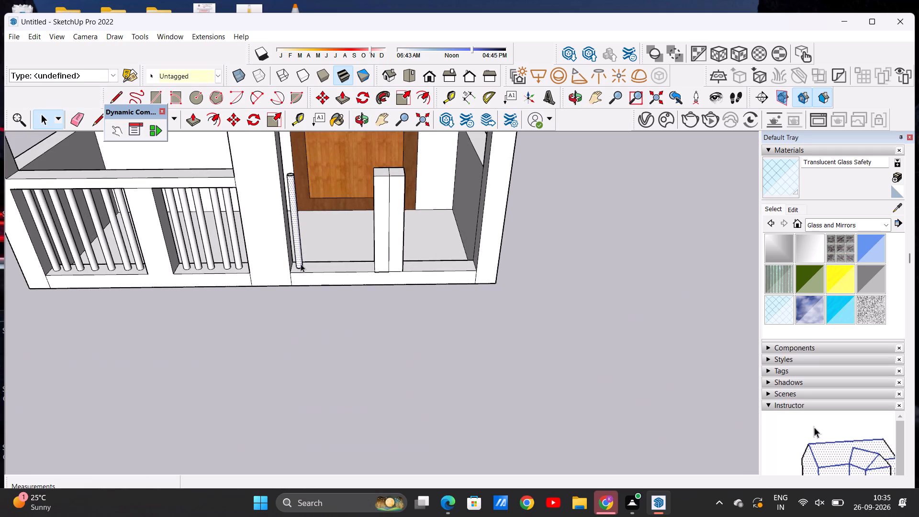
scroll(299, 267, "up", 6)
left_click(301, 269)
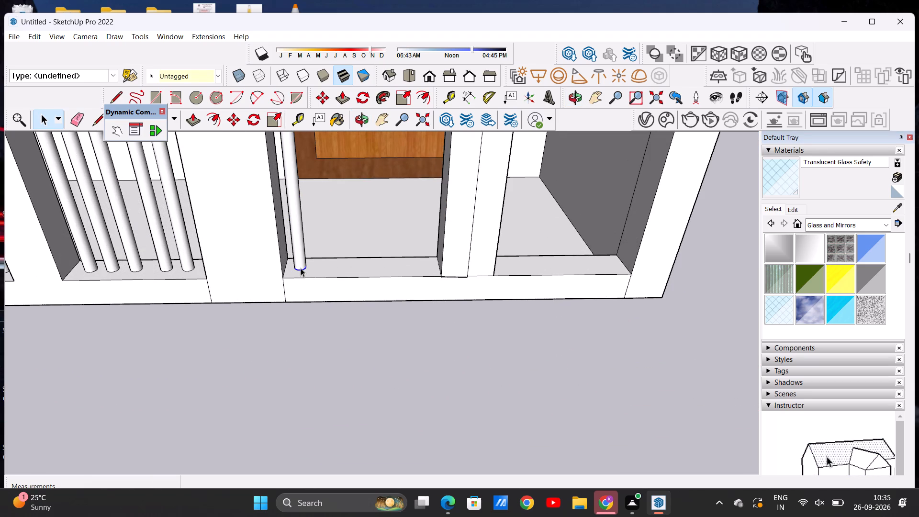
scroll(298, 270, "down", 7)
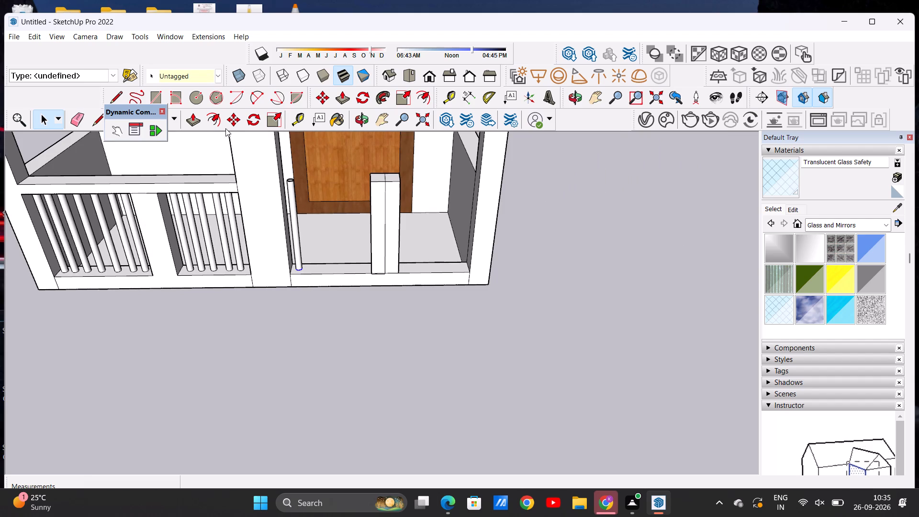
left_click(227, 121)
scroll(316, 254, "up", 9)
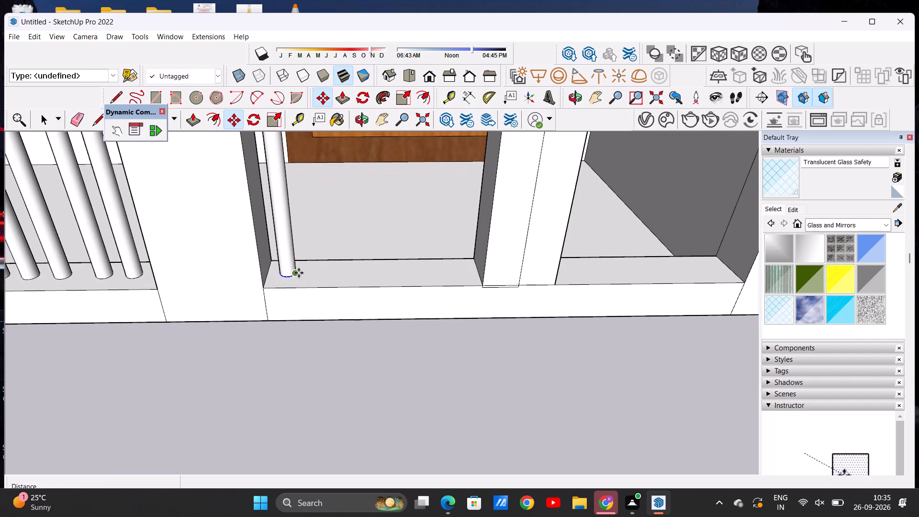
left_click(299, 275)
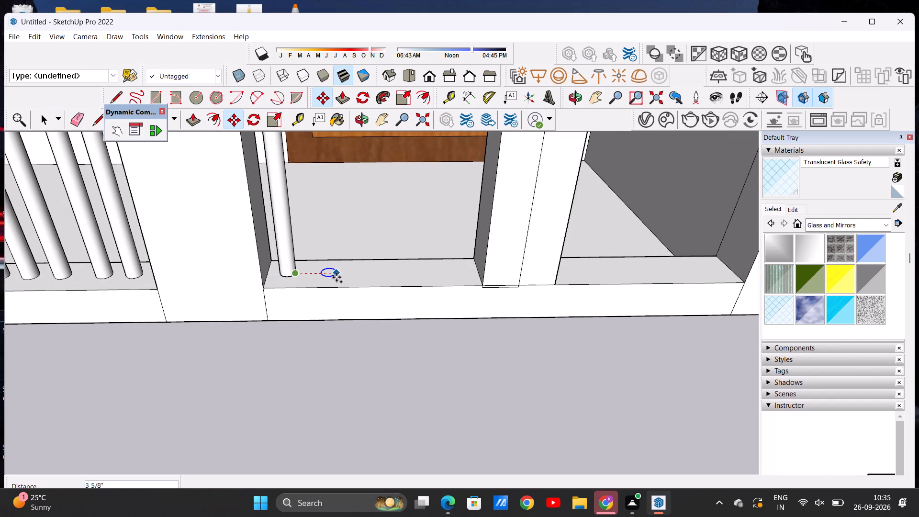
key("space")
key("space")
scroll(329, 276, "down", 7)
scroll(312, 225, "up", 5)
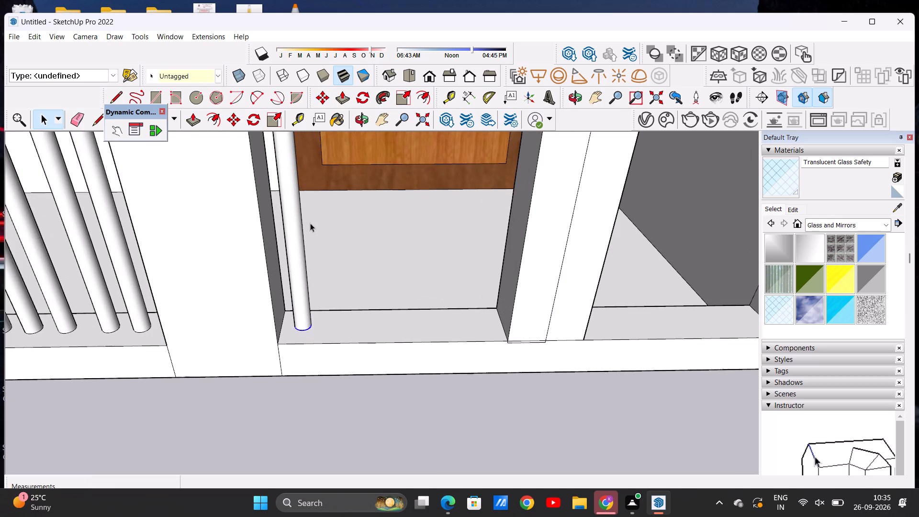
Copy the whole door-side baluster twice along the sill toward the posts, spaced about 3 1/16" and 2 13/16" apart.
double_click(295, 238)
scroll(300, 238, "down", 11)
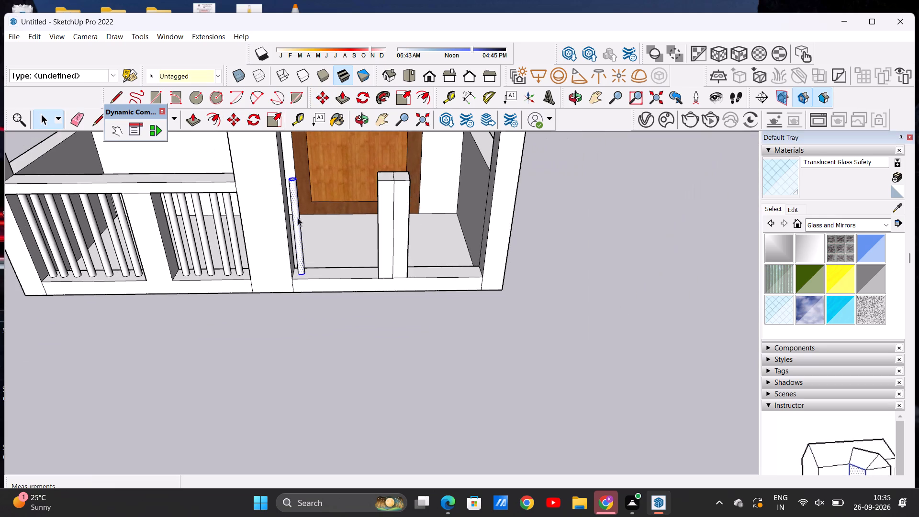
scroll(297, 198, "up", 6)
left_click(226, 117)
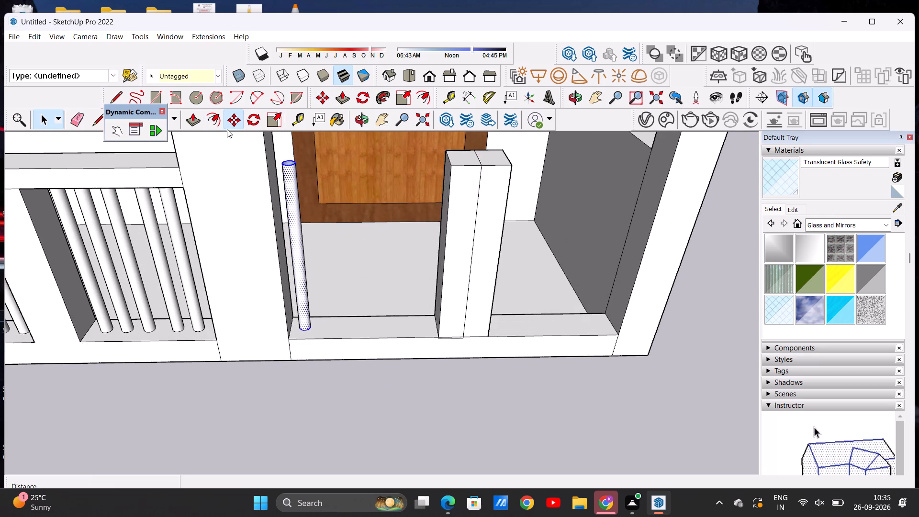
left_click(311, 332)
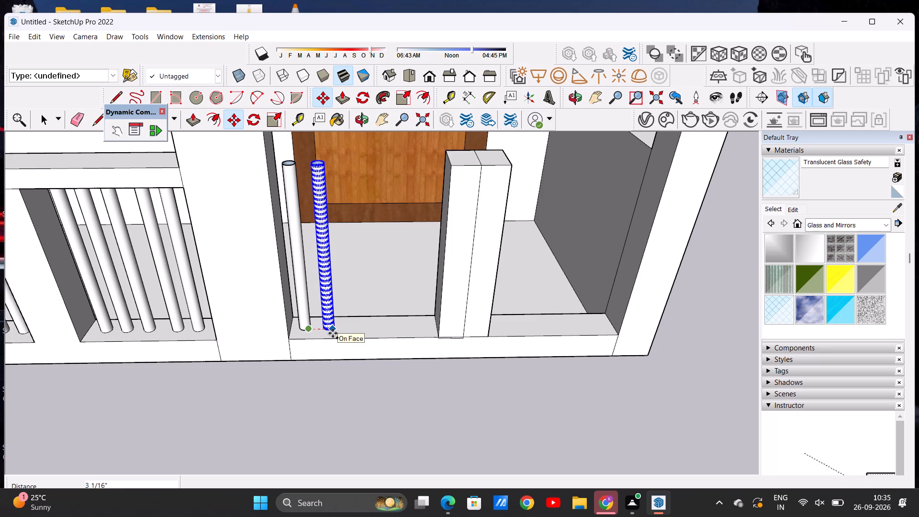
left_click(333, 333)
left_click(333, 333)
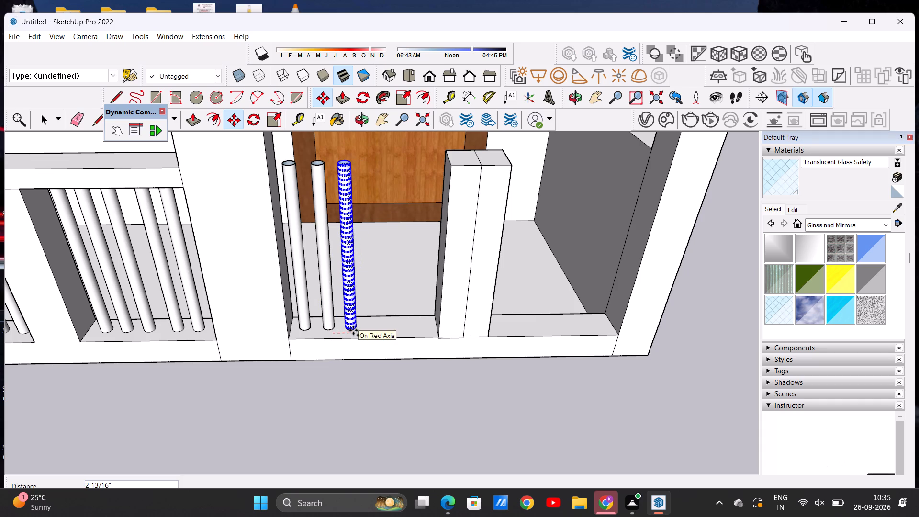
left_click(353, 330)
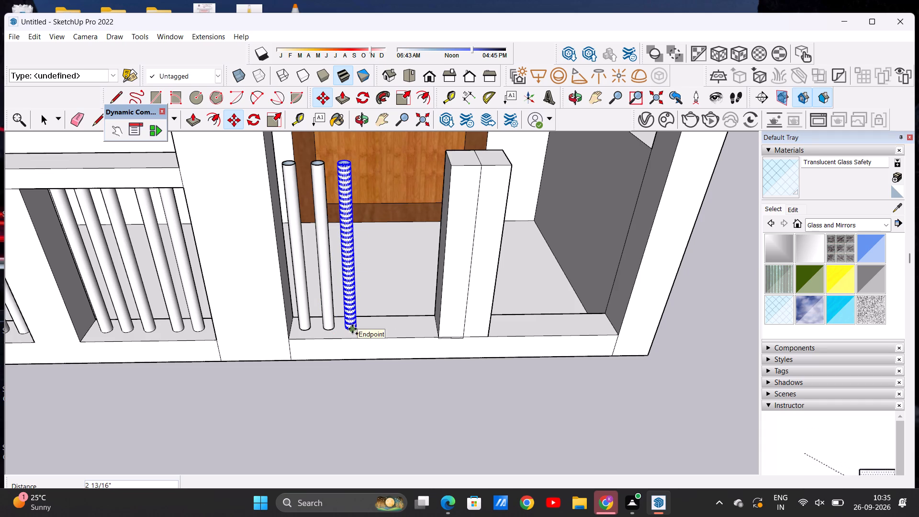
Copy the baluster four more times along the sill at about 2 1/4" spacing, filling the gap up to the double post.
left_click(352, 329)
left_click(370, 328)
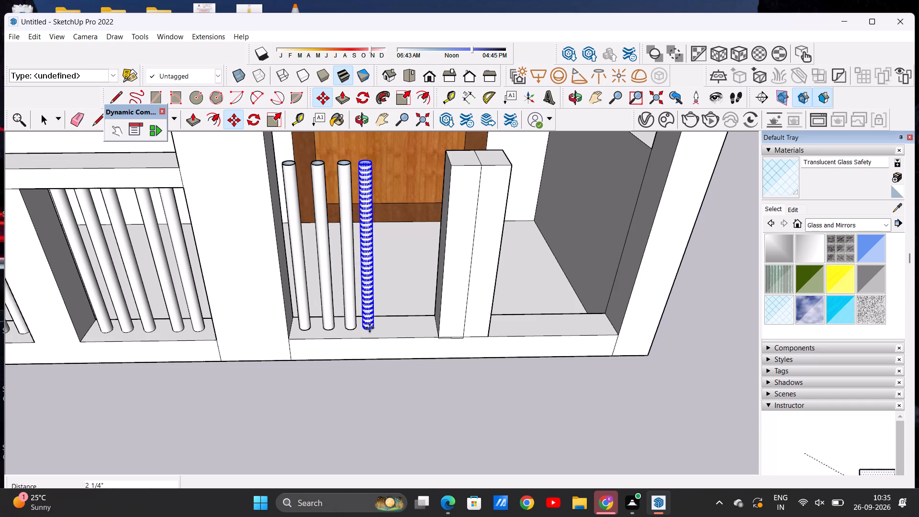
left_click(370, 328)
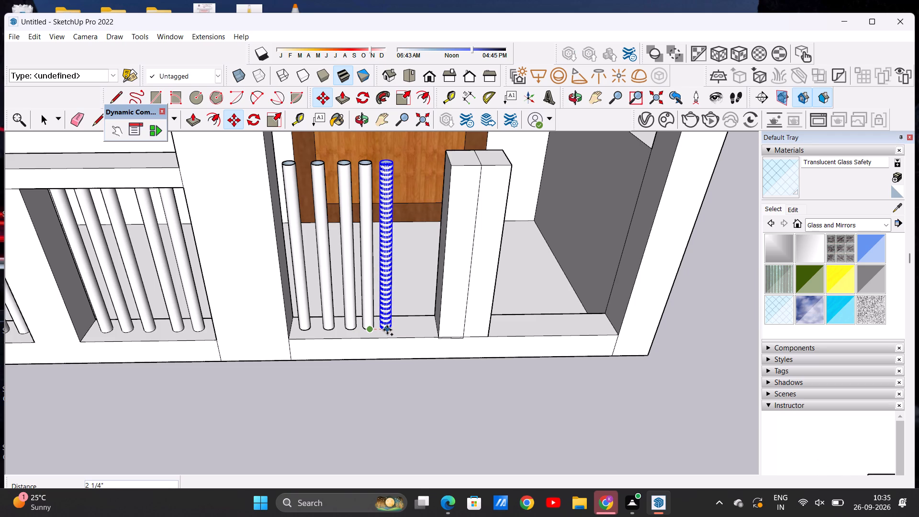
left_click(387, 330)
left_click(387, 329)
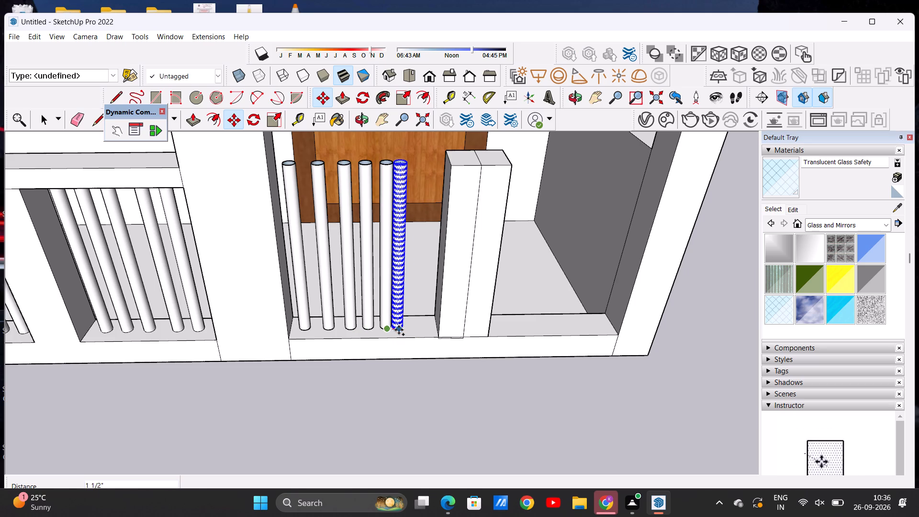
left_click(404, 331)
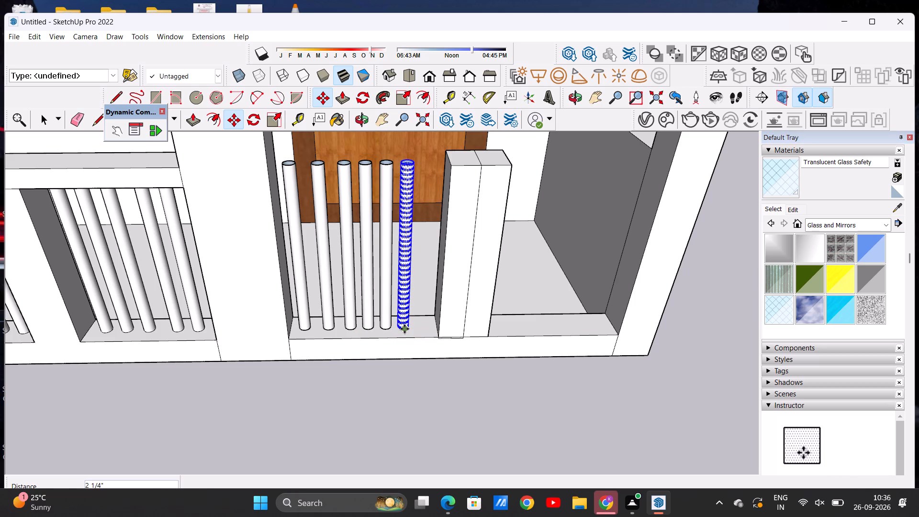
left_click(404, 329)
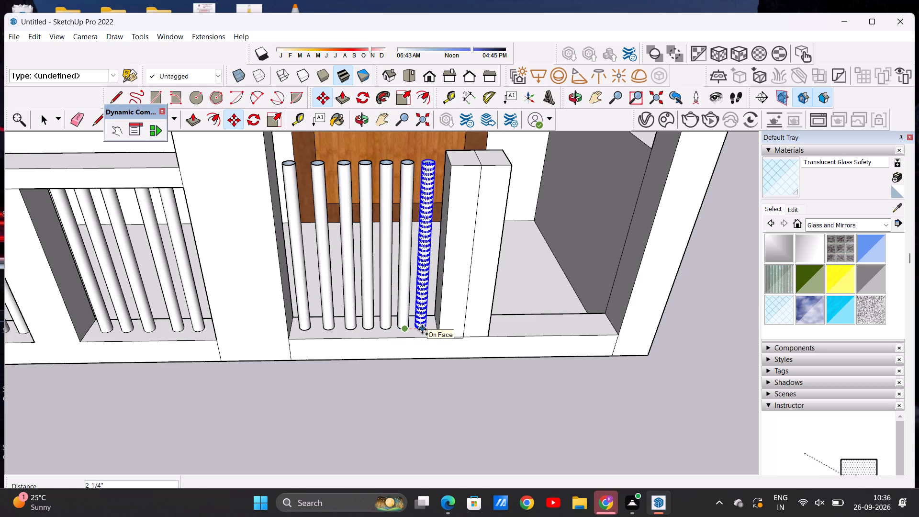
left_click(422, 329)
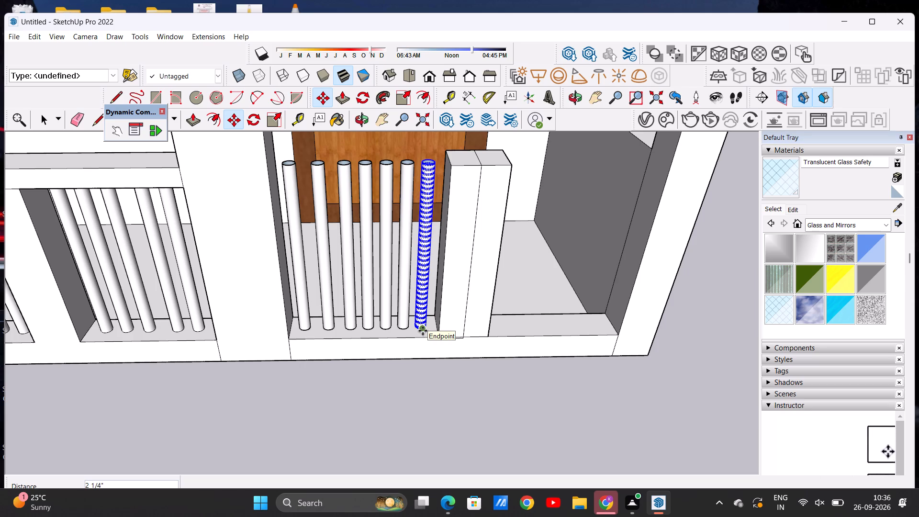
Copy the baluster about 10 1/16" past the double post, and again about 1' 1 5/16" farther, beside the outer pillar.
left_click(423, 331)
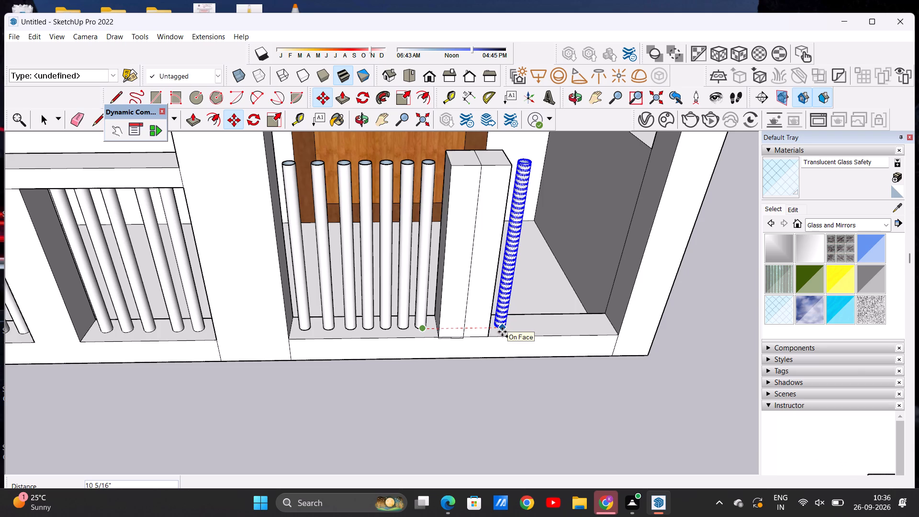
left_click(500, 330)
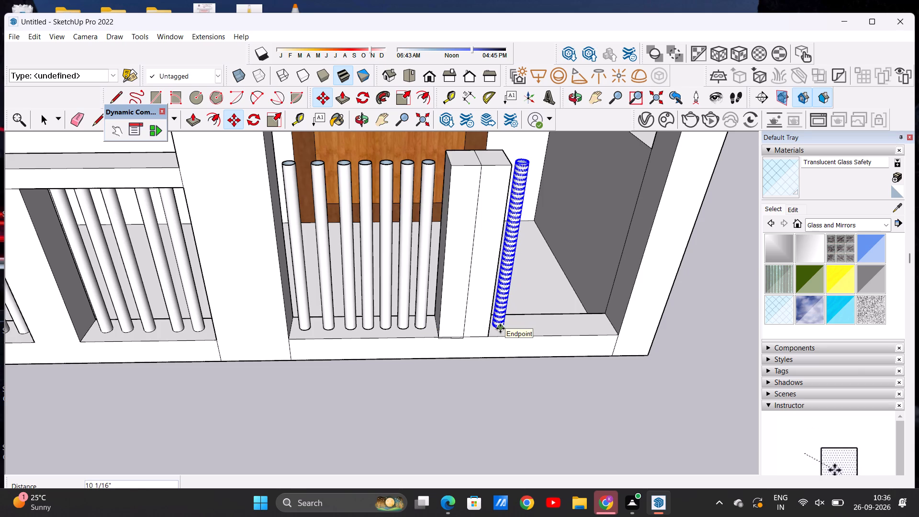
left_click(500, 328)
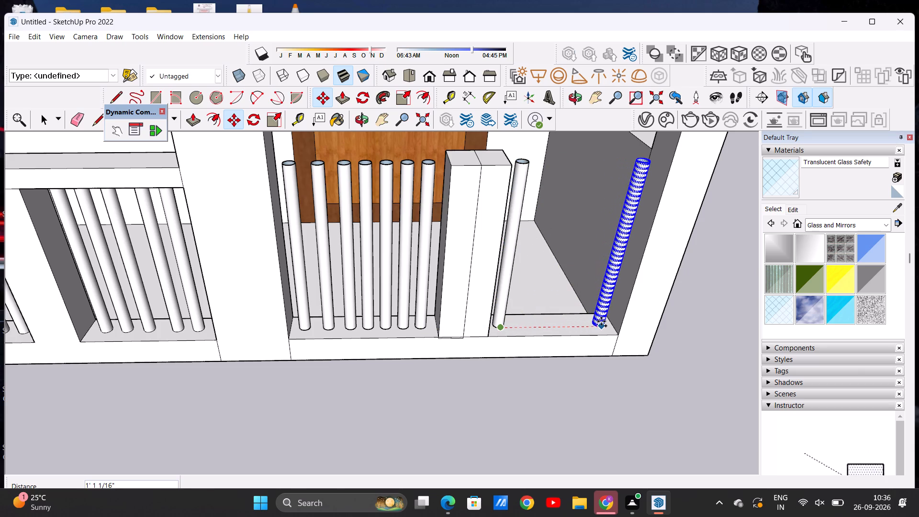
left_click(603, 322)
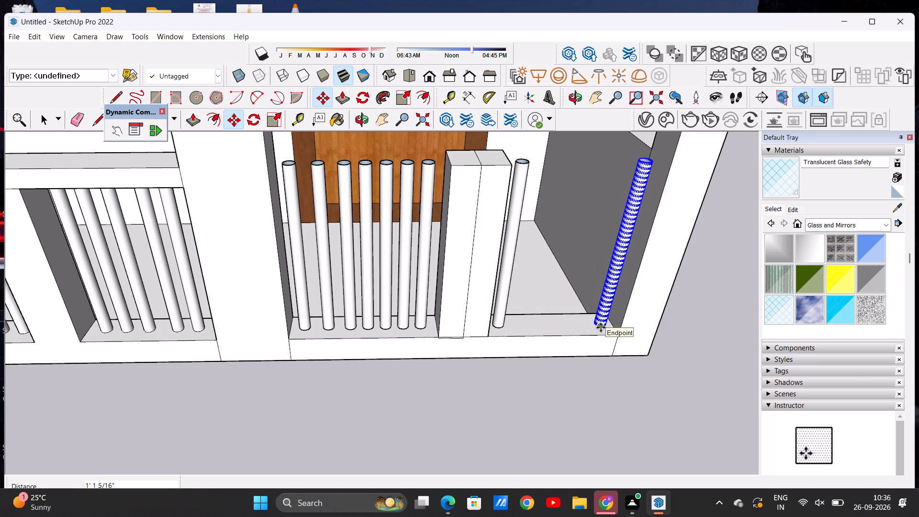
Fill the gap between these two balusters with five more copies, working inward alternately from the double post and the outer pillar.
left_click(601, 327)
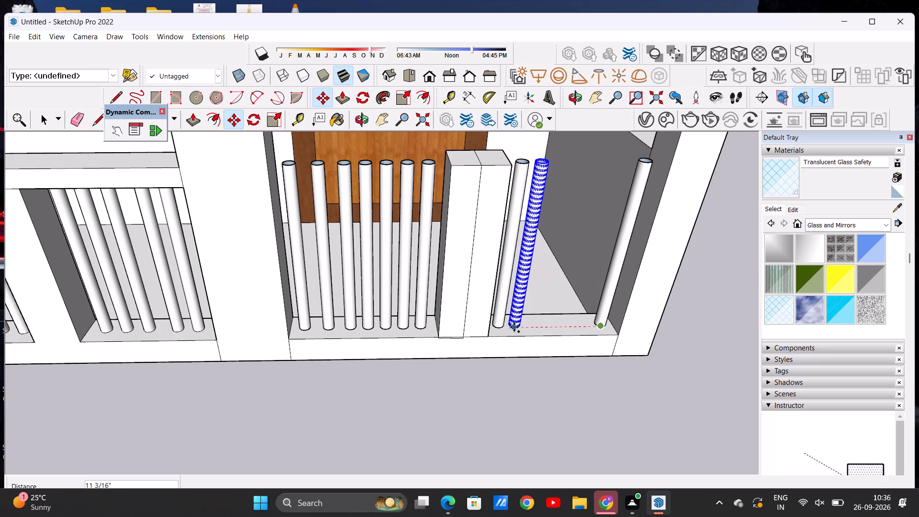
left_click(513, 327)
left_click(513, 327)
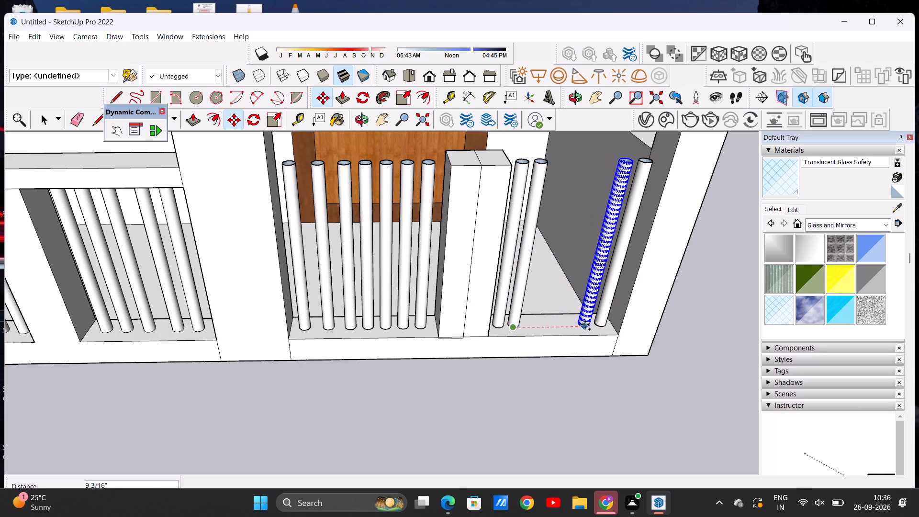
left_click(585, 325)
left_click(585, 325)
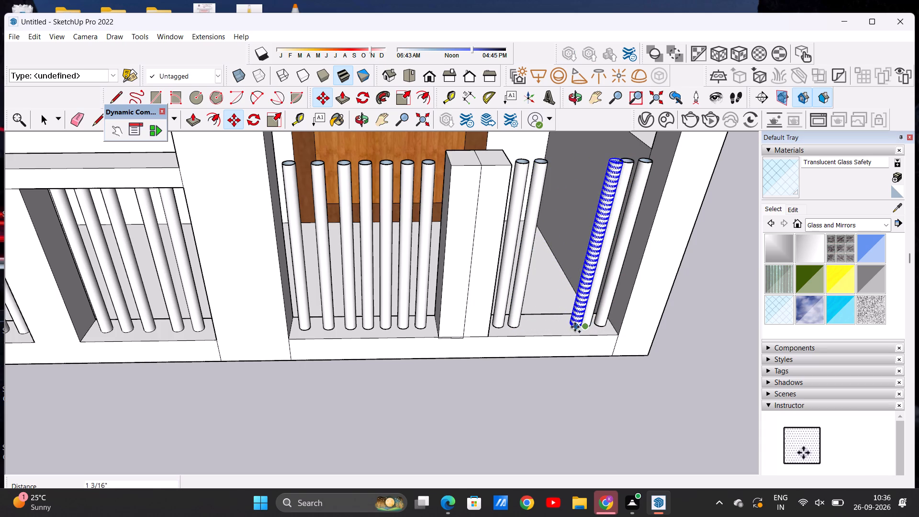
left_click(528, 324)
left_click(528, 324)
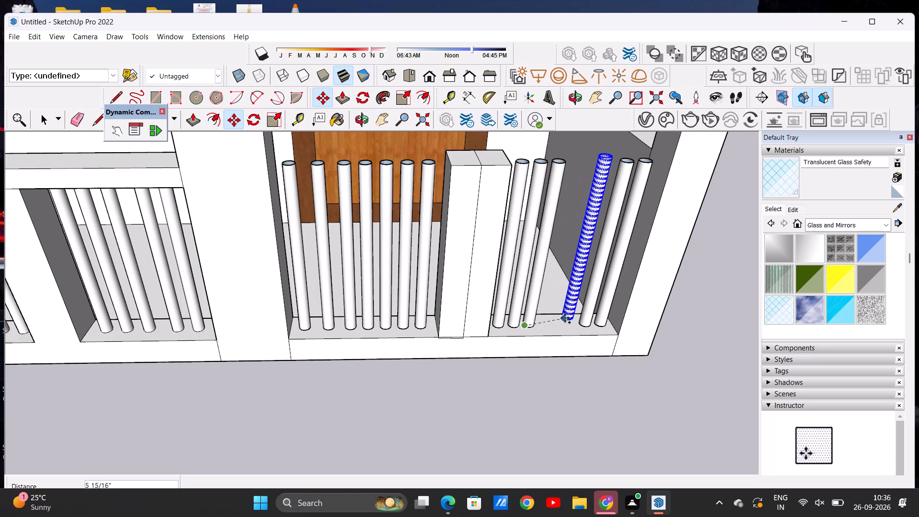
left_click(564, 324)
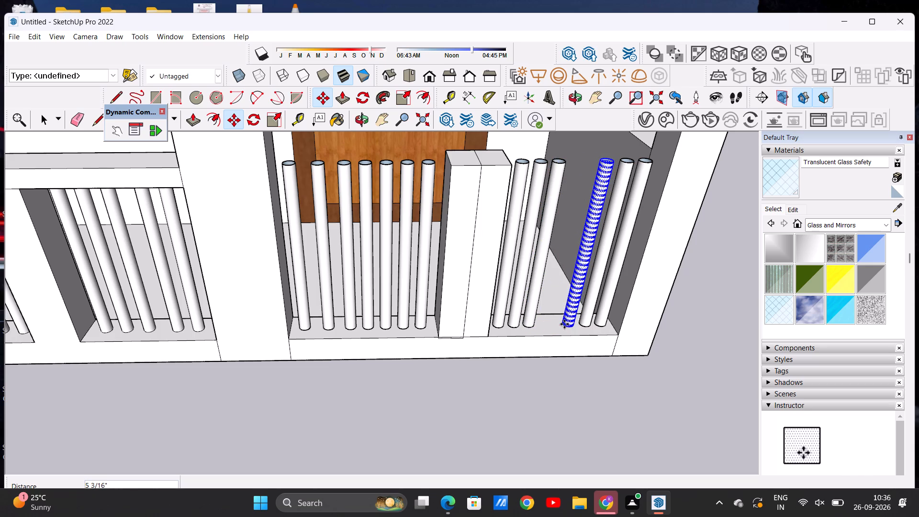
left_click(564, 324)
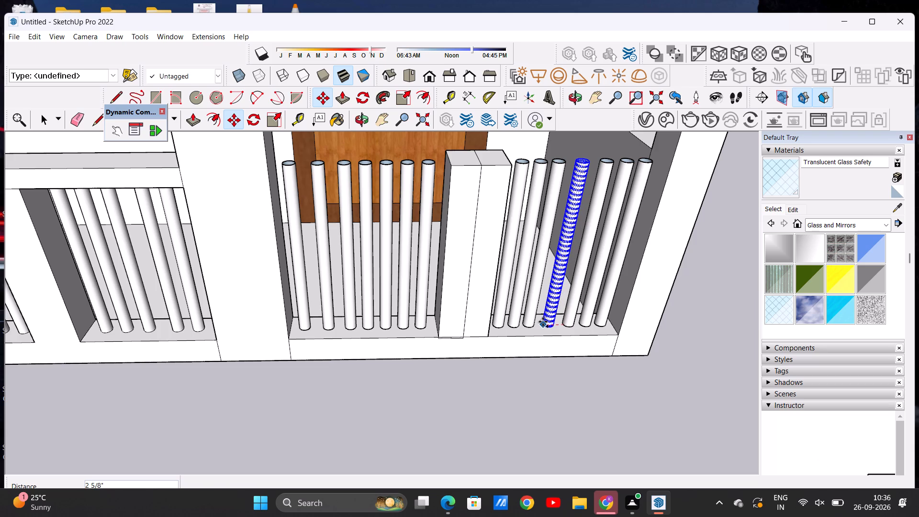
left_click(543, 322)
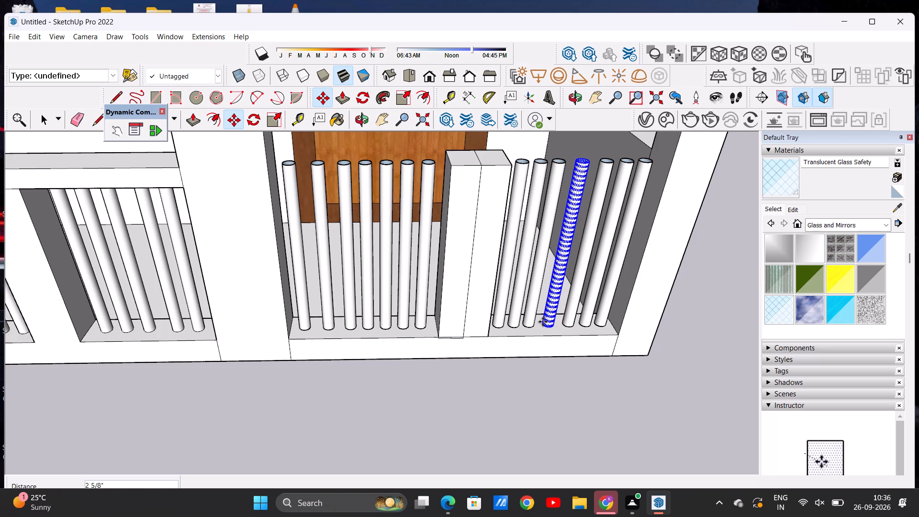
key("space")
left_click(549, 409)
Examine the door-side balusters and double post from the front and from the side, comparing them with the neighbouring porch railing.
middle_click_drag(550, 421, 508, 281)
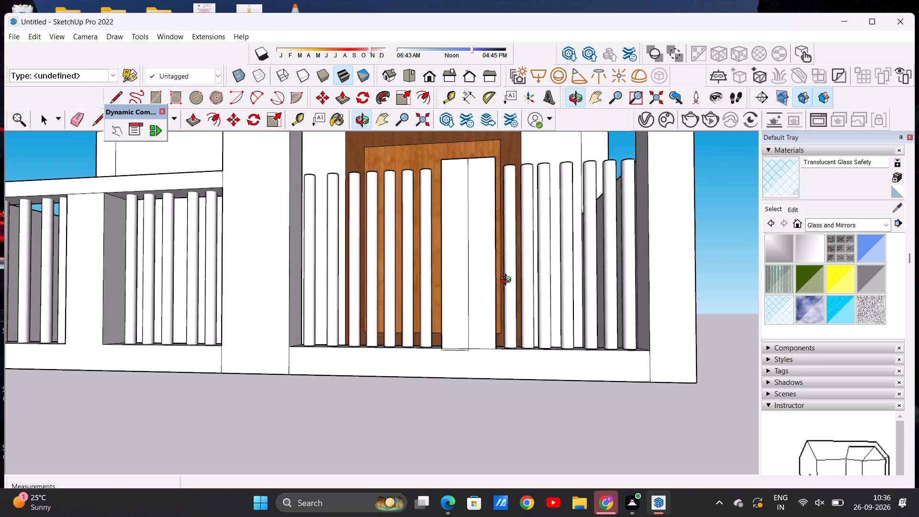
middle_click_drag(508, 281, 510, 277)
scroll(522, 289, "down", 8)
middle_click_drag(431, 325, 431, 346)
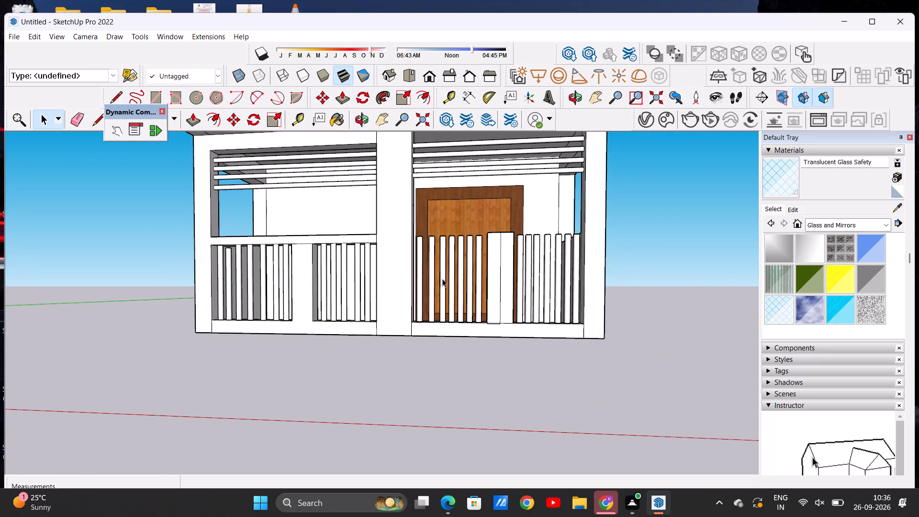
scroll(426, 255, "up", 6)
scroll(426, 253, "down", 6)
middle_click_drag(448, 269, 346, 314)
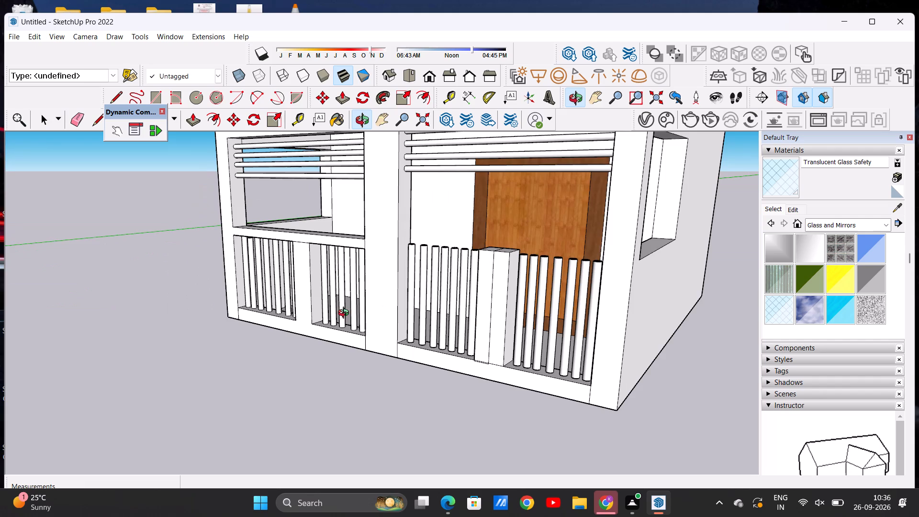
middle_click_drag(346, 314, 326, 329)
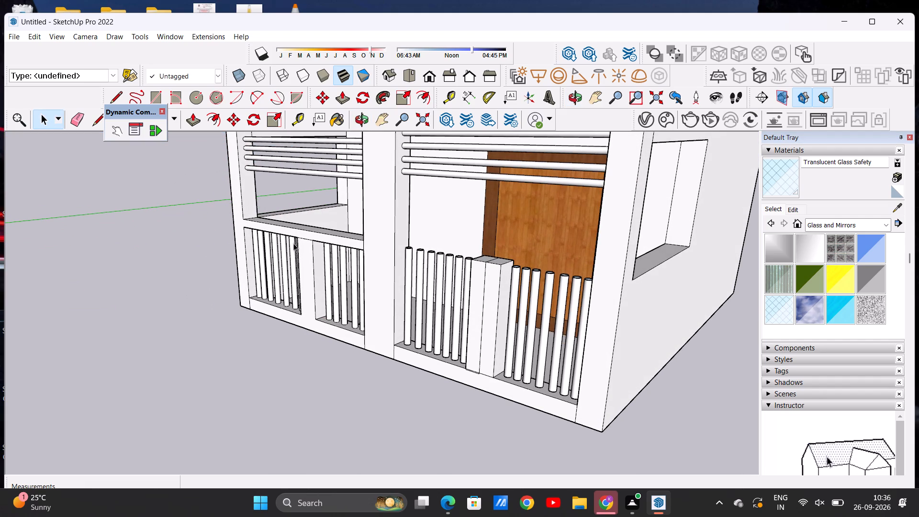
Draw two parallel lines, about 4 11/16" long, across the middle pillar's inner face just above the door-side balusters, outlining a narrow strip.
left_click(121, 92)
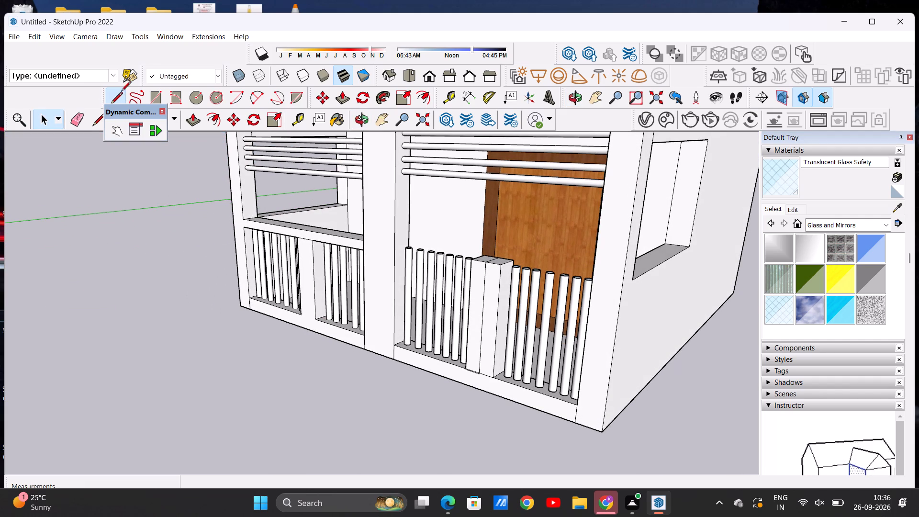
scroll(373, 273, "up", 9)
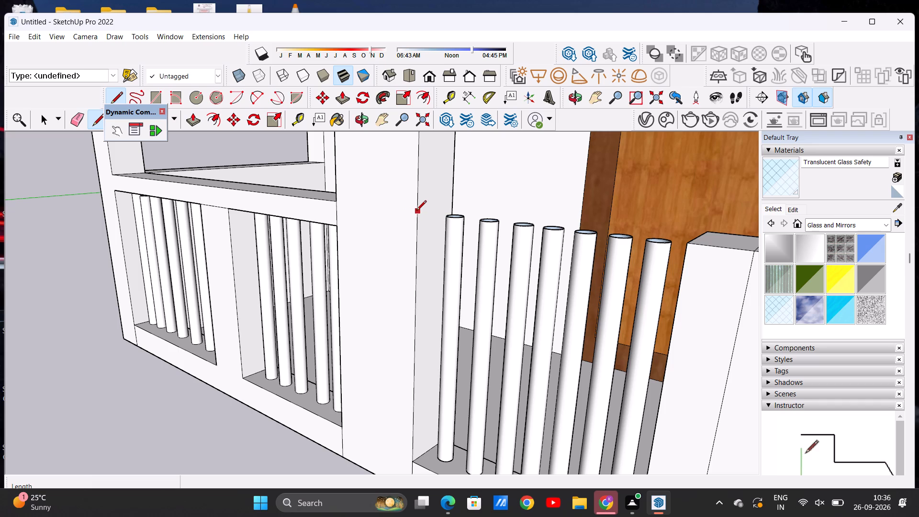
left_click(416, 209)
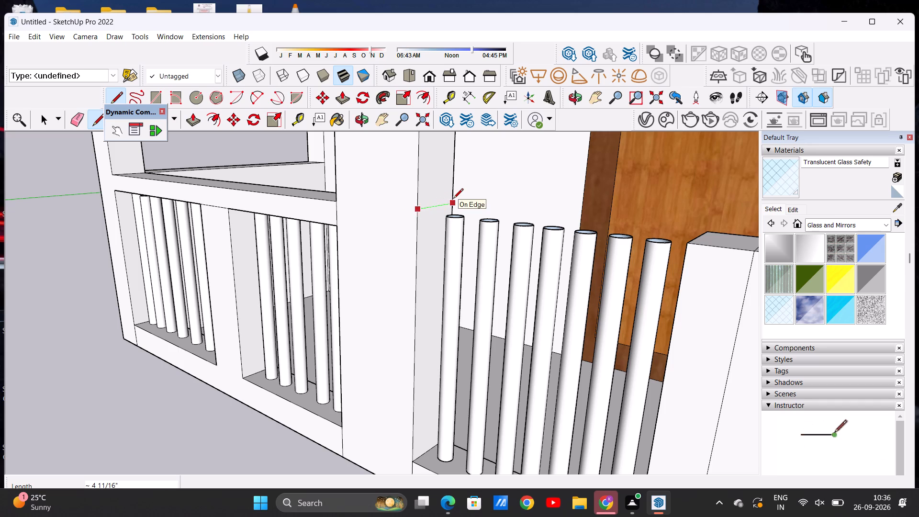
left_click(453, 200)
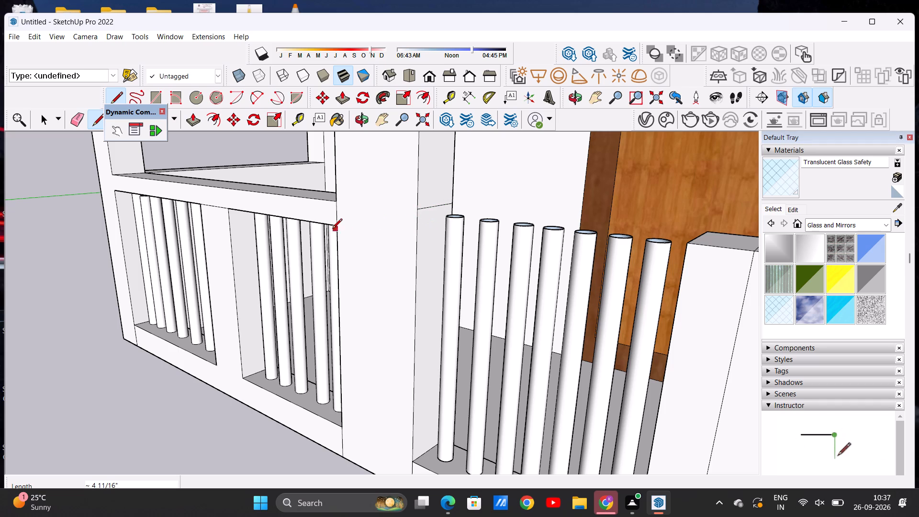
left_click(416, 232)
scroll(455, 215, "up", 5)
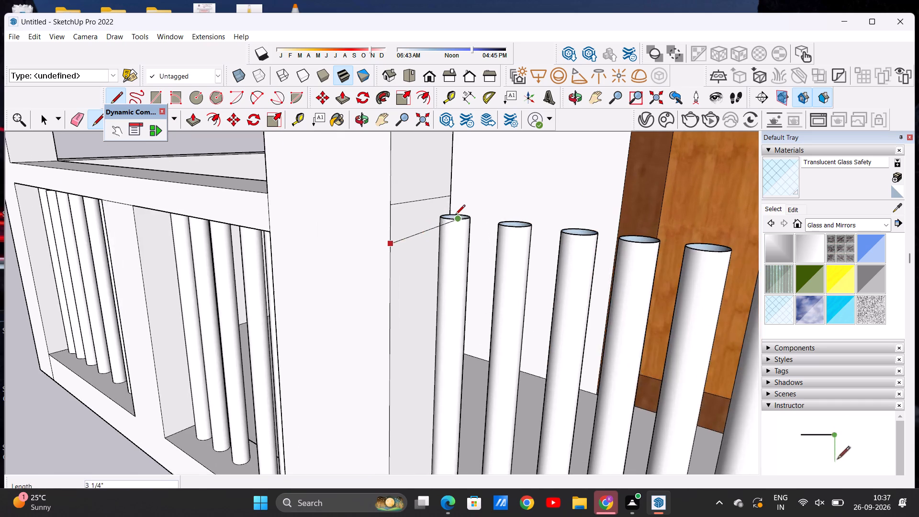
middle_click_drag(460, 219, 437, 263)
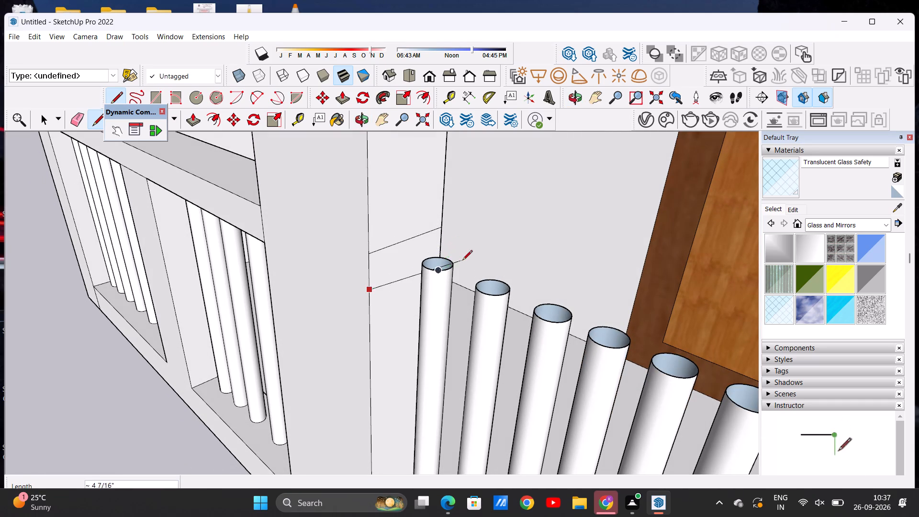
middle_click_drag(463, 261, 414, 288)
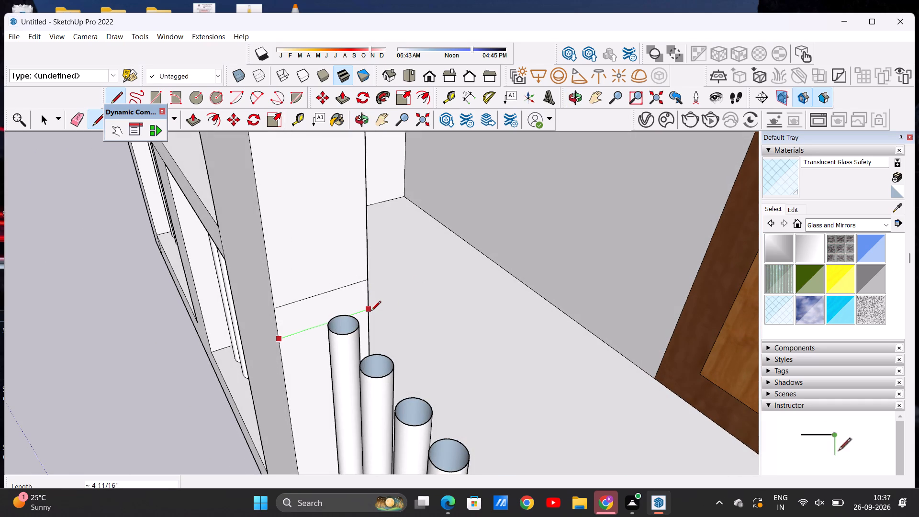
left_click(370, 310)
key("space")
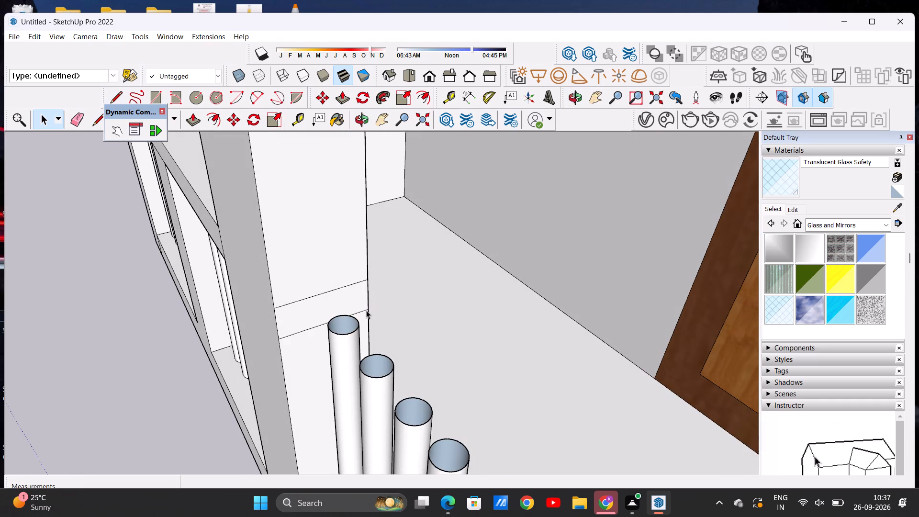
Push/Pull the strip about 3' 5 1/2" across the door-side opening to the outer pillar, forming the top rail over the balusters.
key("space")
left_click(190, 120)
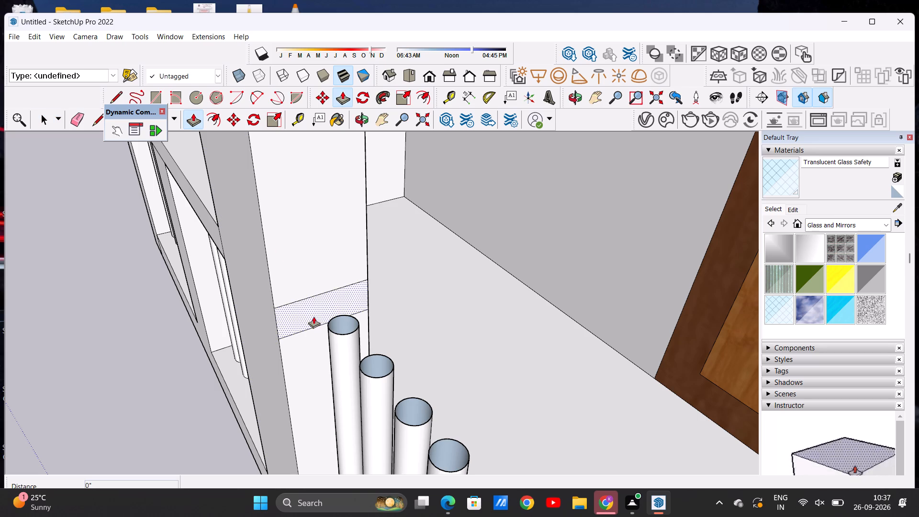
left_click(304, 318)
scroll(389, 343, "down", 19)
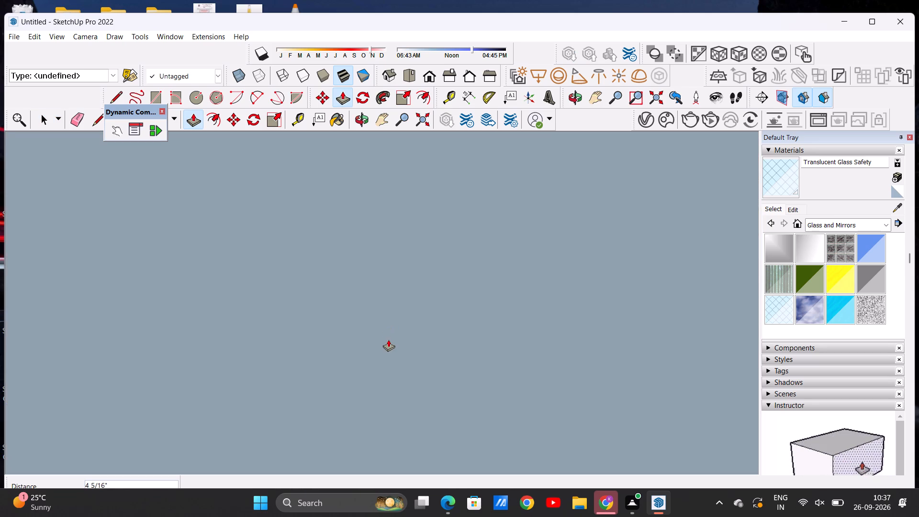
scroll(388, 339, "down", 20)
scroll(388, 339, "down", 20)
scroll(388, 339, "down", 16)
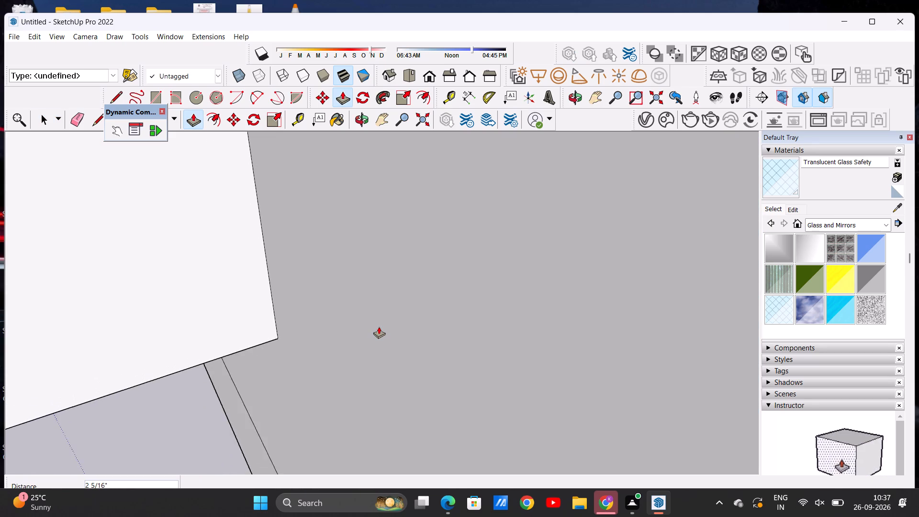
scroll(379, 326, "down", 20)
scroll(379, 326, "down", 19)
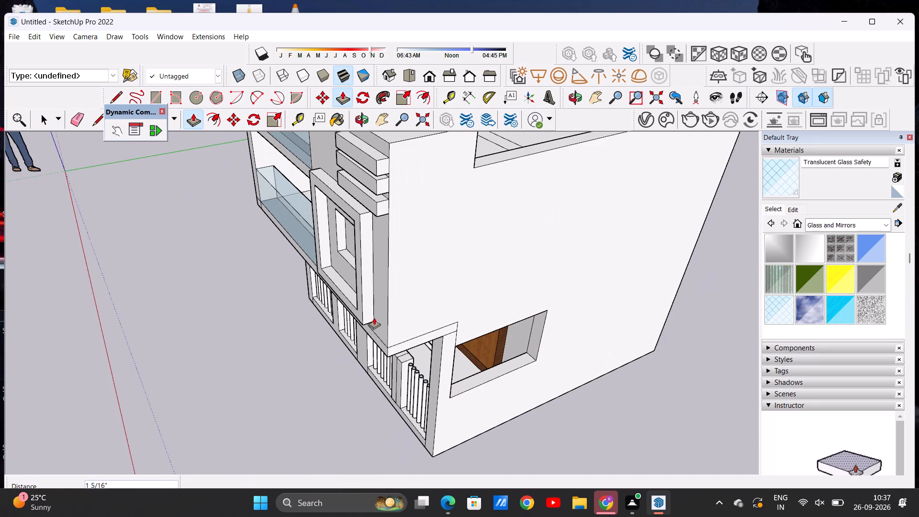
scroll(373, 317, "up", 7)
scroll(373, 317, "down", 18)
scroll(393, 355, "up", 5)
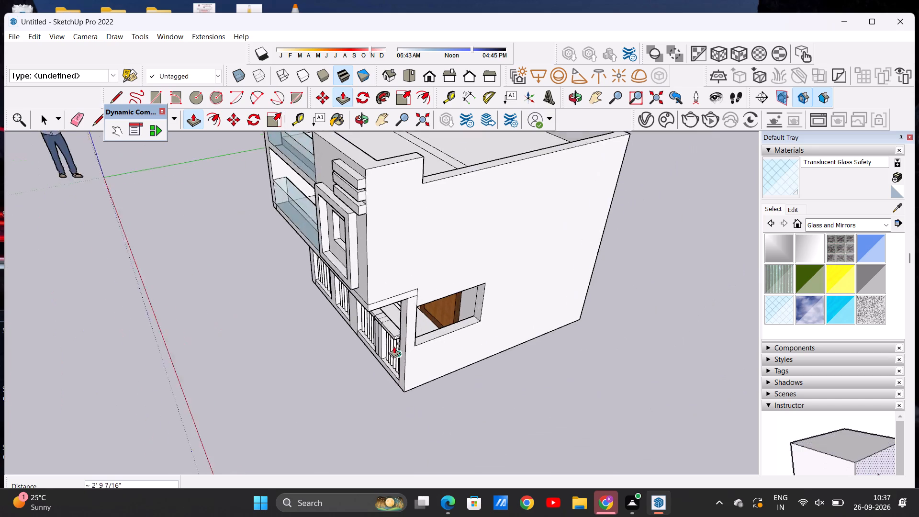
scroll(394, 346, "up", 15)
middle_click_drag(387, 333, 480, 318)
scroll(557, 301, "up", 5)
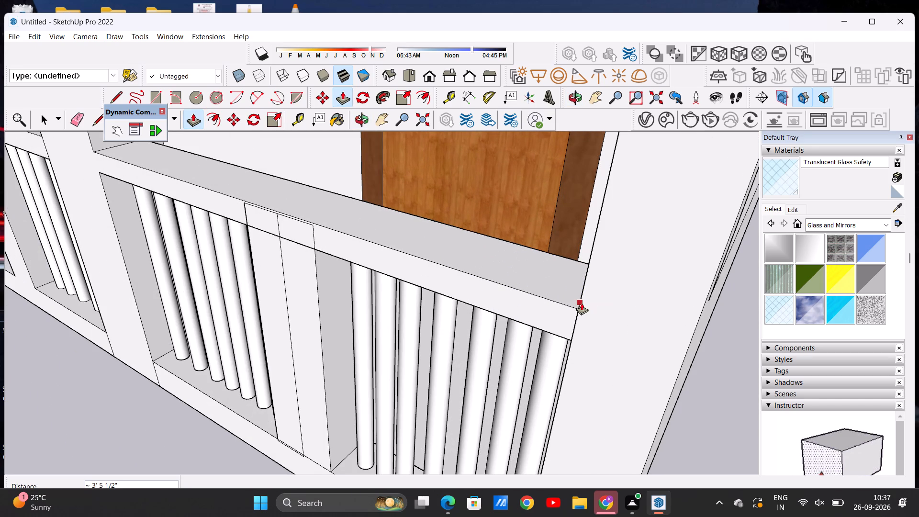
left_click(582, 303)
key("space")
Draw a narrow vertical handle rectangle, about 5 9/16" by 13/16", on the front face of the double post's left half.
middle_click_drag(418, 387, 587, 296)
scroll(540, 312, "down", 11)
middle_click_drag(477, 332, 431, 317)
scroll(428, 328, "down", 8)
scroll(500, 319, "up", 8)
scroll(395, 326, "up", 5)
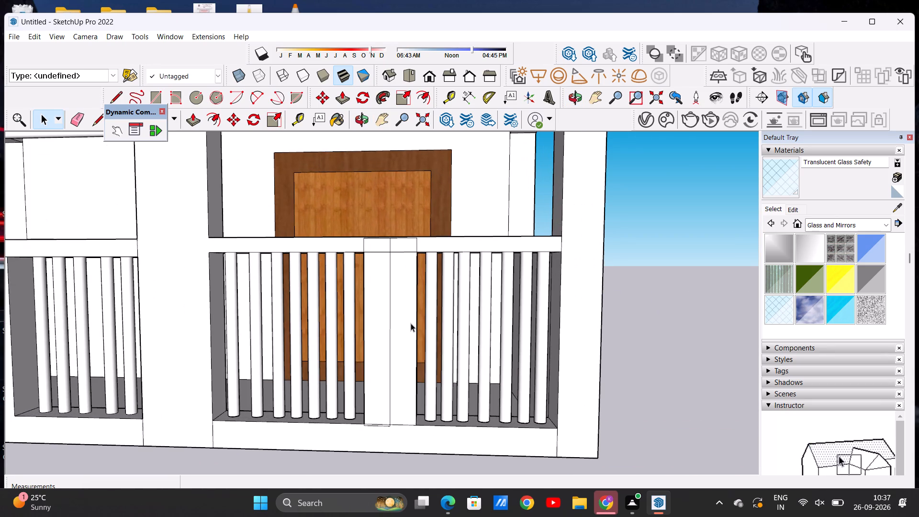
scroll(411, 323, "down", 3)
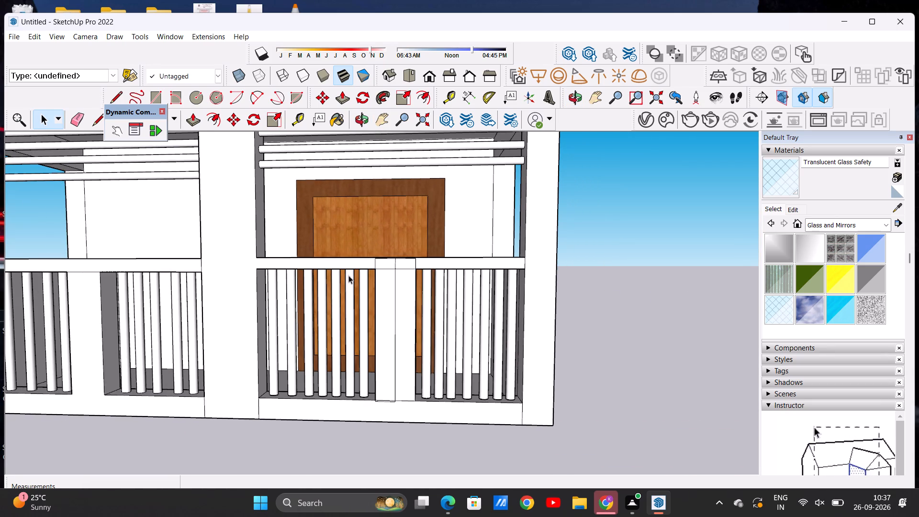
left_click(158, 97)
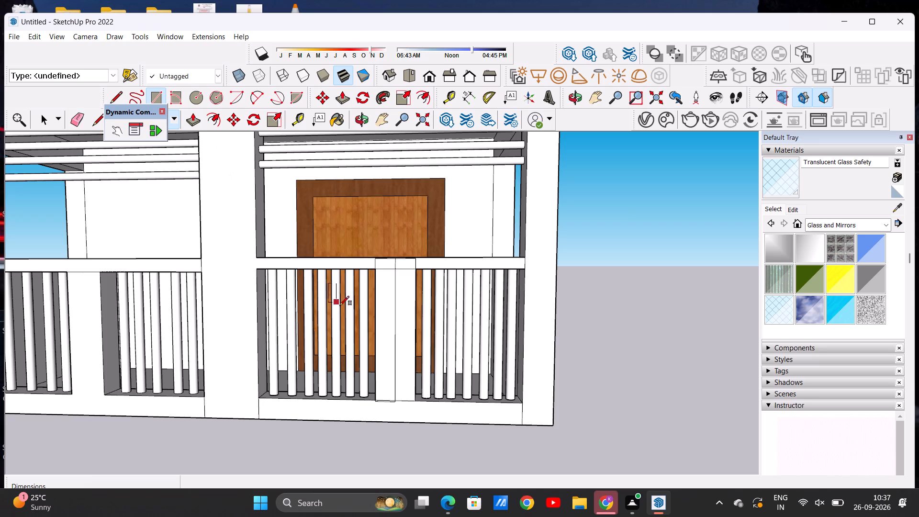
scroll(381, 299, "up", 4)
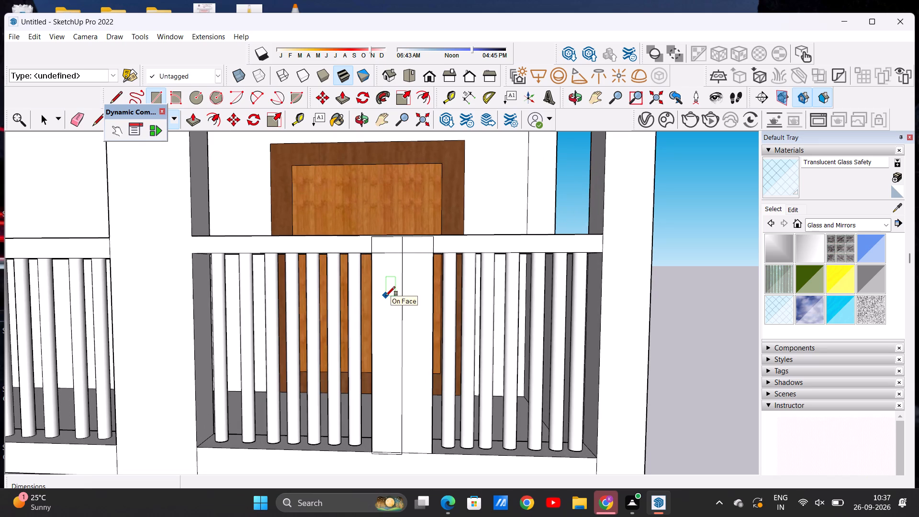
left_click(386, 296)
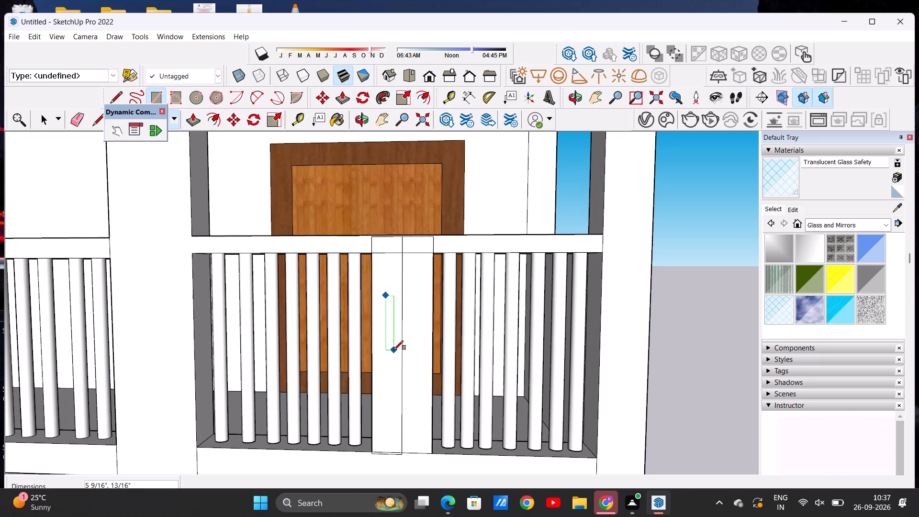
left_click(394, 350)
key("space")
Copy the handle rectangle about 2 7/16" sideways onto the double post's other half.
double_click(389, 335)
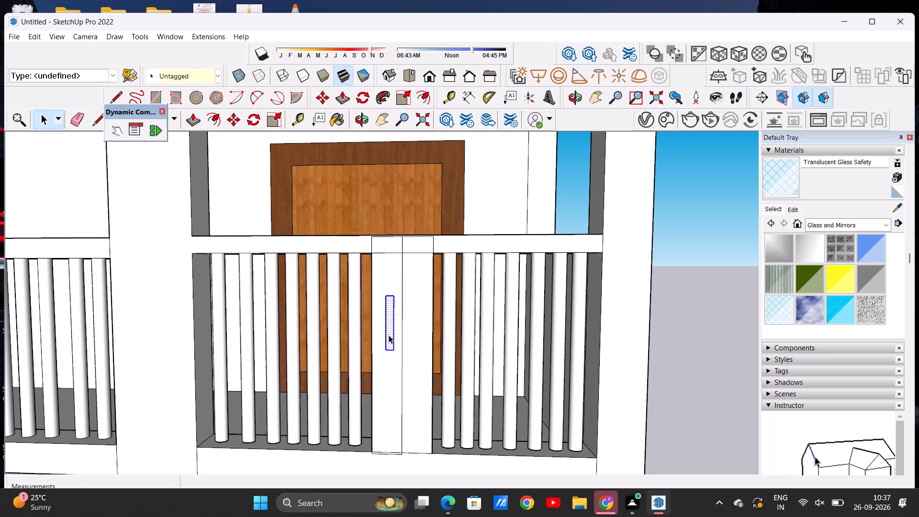
left_click(230, 122)
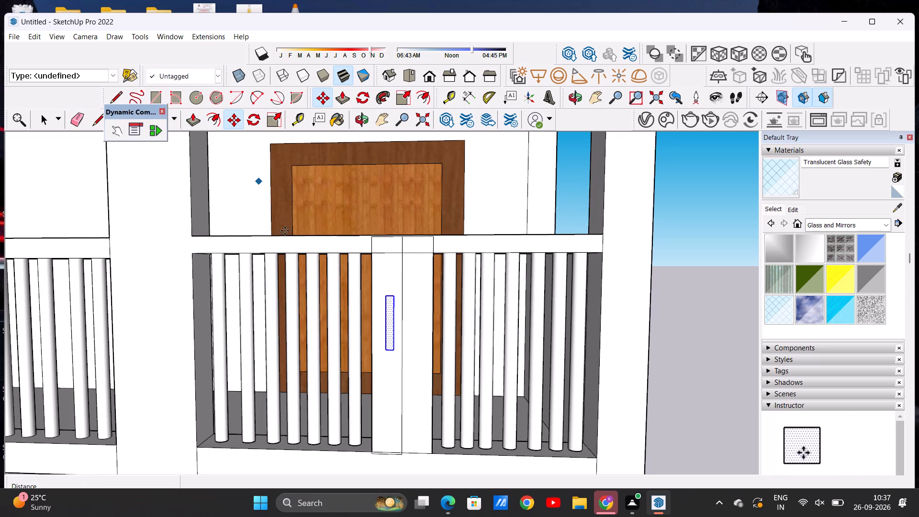
left_click(396, 350)
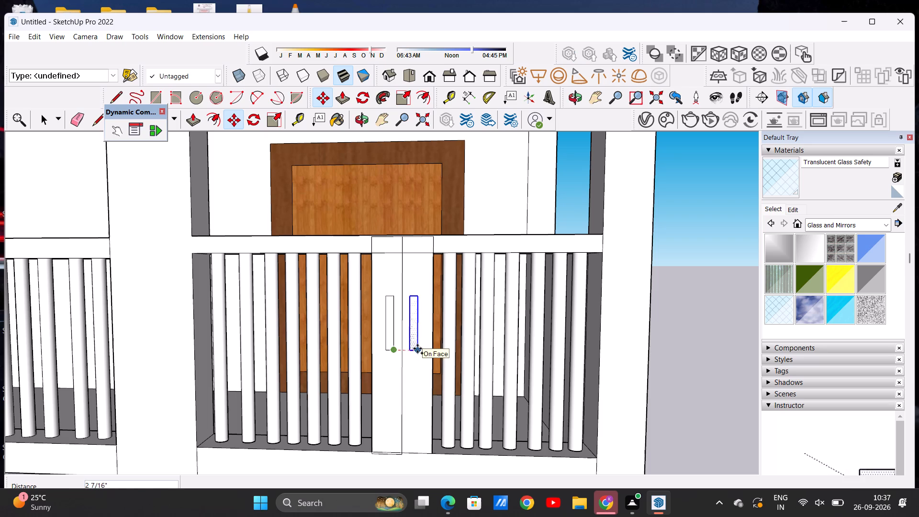
left_click(419, 348)
key("space")
scroll(386, 279, "down", 7)
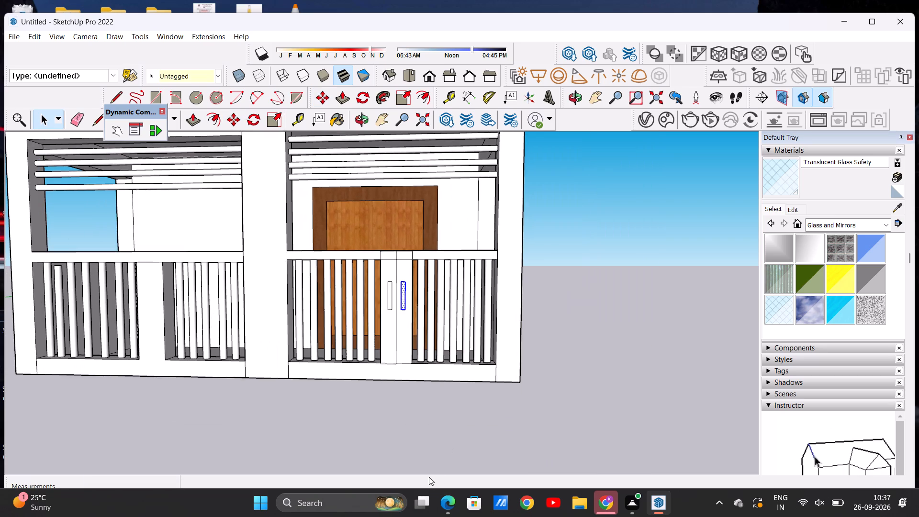
left_click(425, 477)
left_click(388, 434)
Examine the railing, handle outlines and whole house from the front, both sides and the standard top view.
scroll(396, 302, "up", 5)
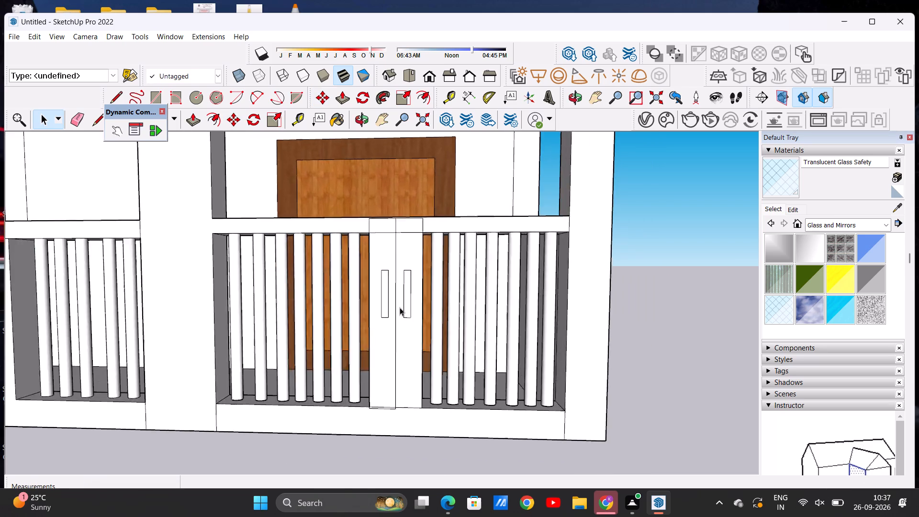
scroll(400, 307, "down", 15)
scroll(405, 267, "up", 3)
middle_click_drag(314, 336, 315, 355)
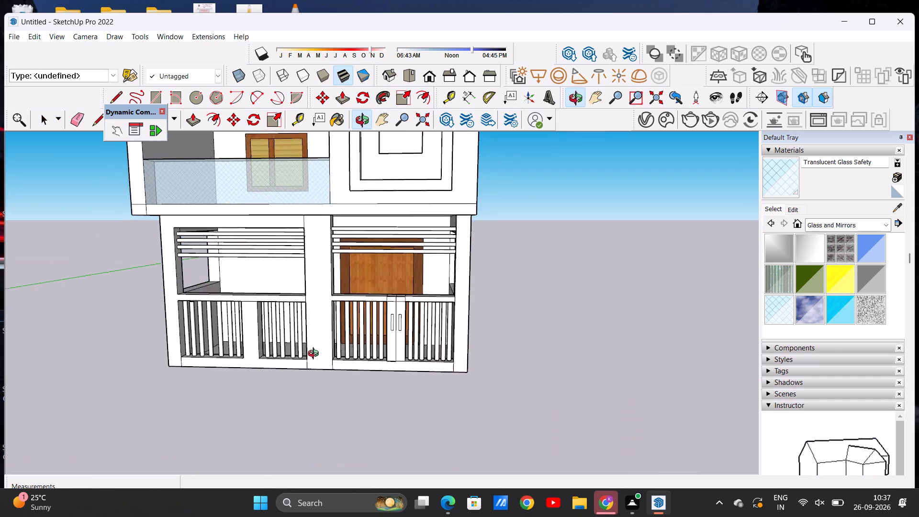
middle_click_drag(315, 355, 322, 333)
scroll(323, 333, "down", 9)
scroll(314, 281, "up", 2)
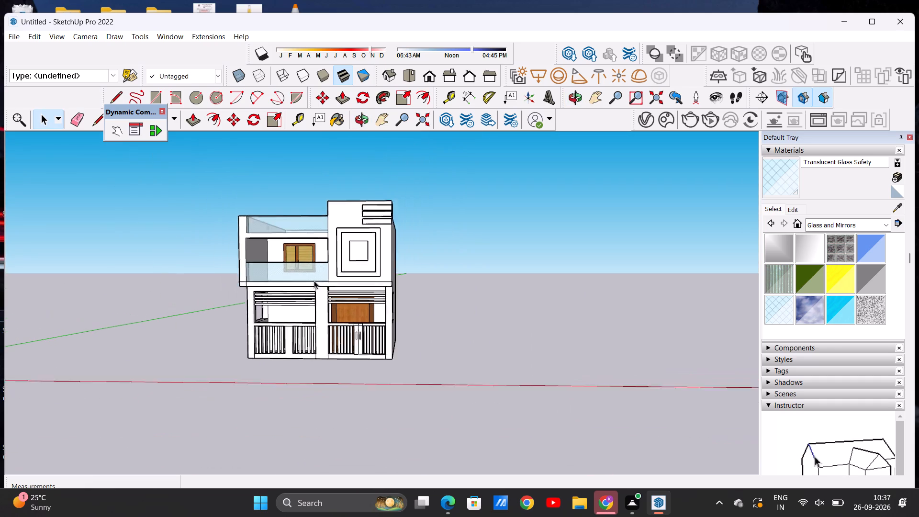
scroll(314, 281, "up", 4)
middle_click_drag(329, 337, 352, 356)
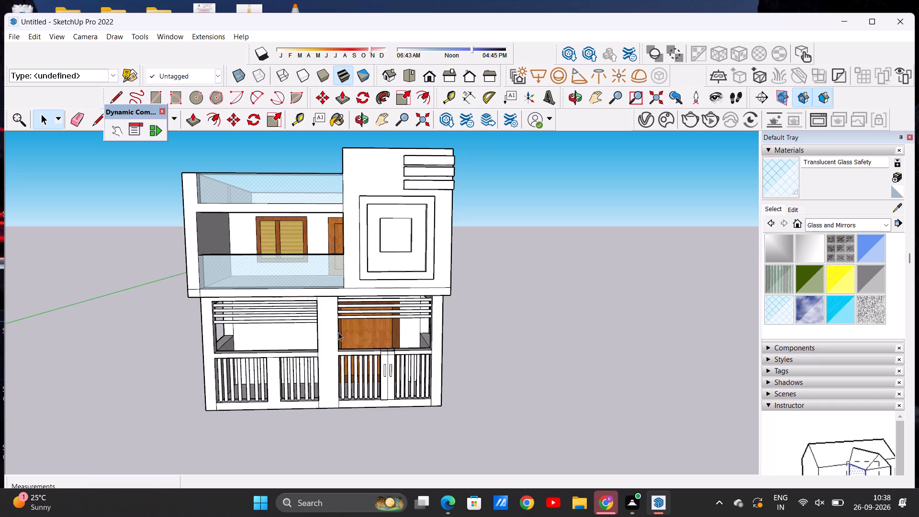
scroll(330, 332, "down", 4)
scroll(329, 368, "up", 7)
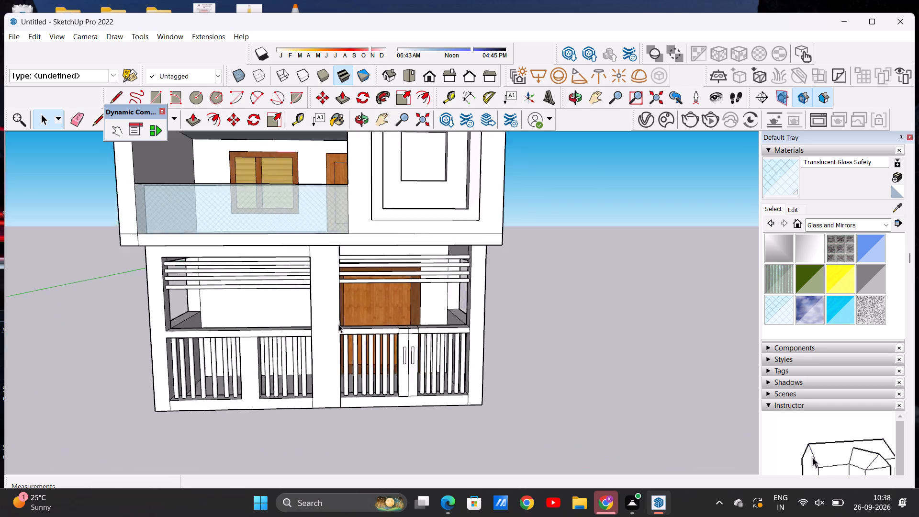
scroll(338, 324, "up", 4)
scroll(339, 324, "down", 7)
middle_click_drag(260, 332, 586, 342)
scroll(260, 333, "down", 1)
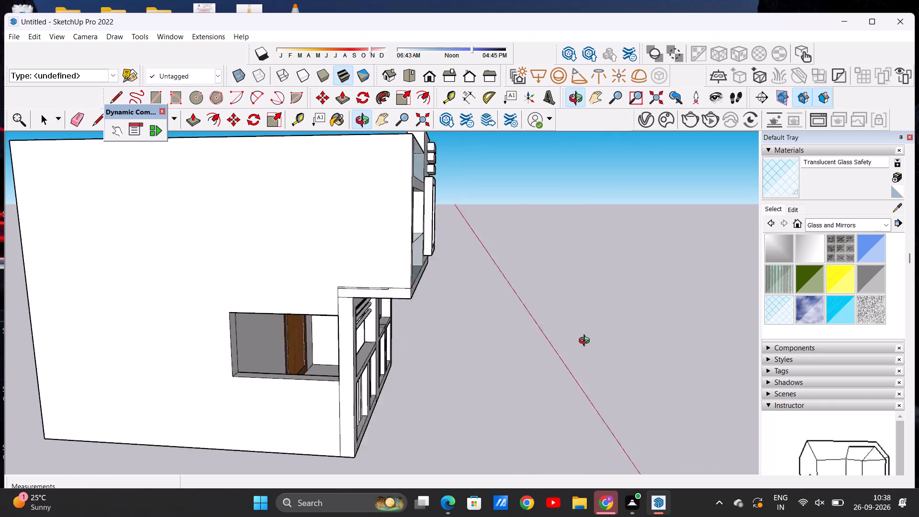
middle_click_drag(586, 342, 201, 351)
middle_click_drag(512, 354, 332, 355)
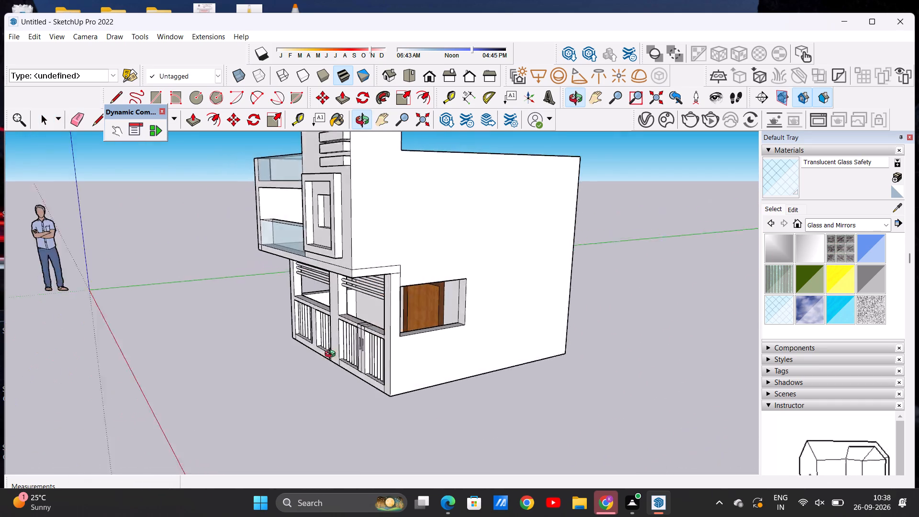
middle_click_drag(332, 355, 546, 367)
scroll(530, 352, "down", 2)
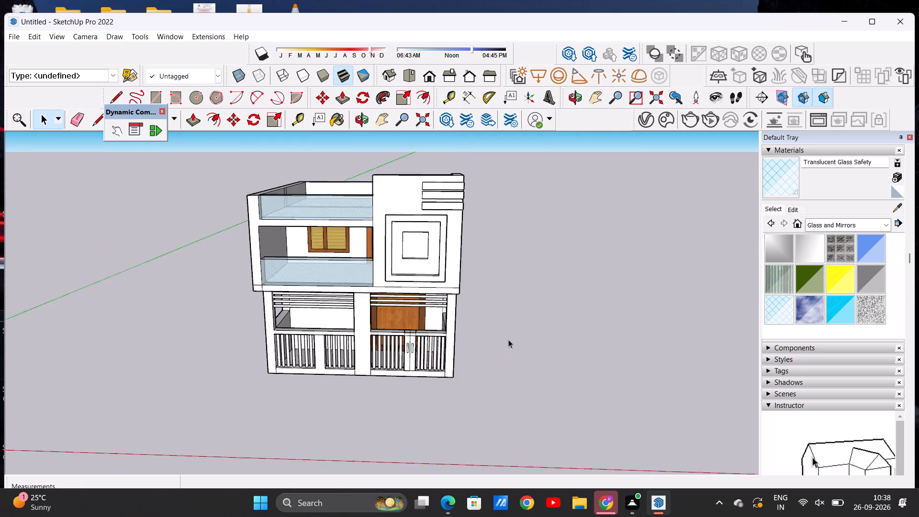
scroll(508, 339, "down", 2)
scroll(439, 316, "down", 2)
middle_click_drag(444, 395, 440, 356)
scroll(433, 353, "up", 6)
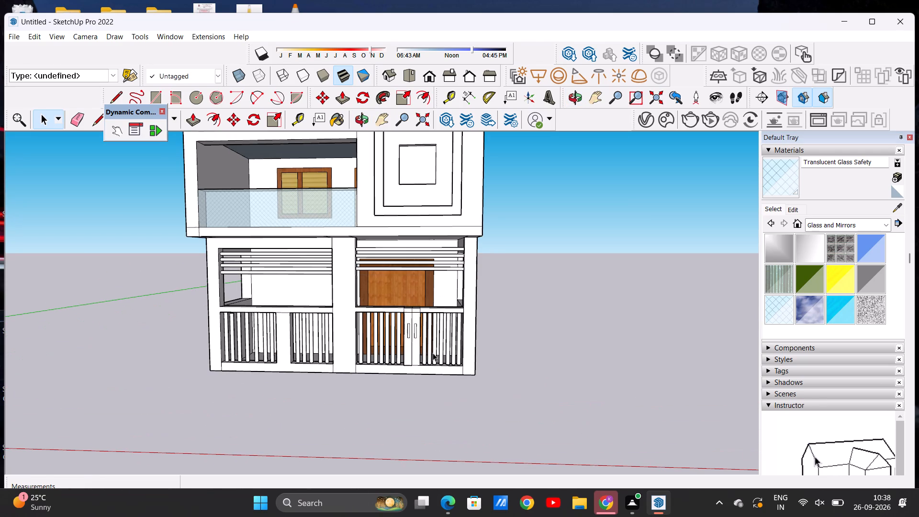
scroll(376, 346, "down", 2)
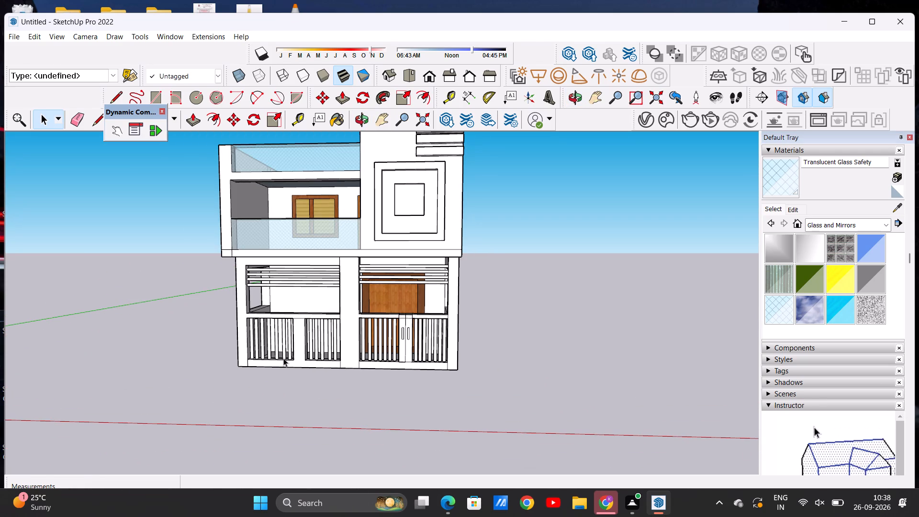
scroll(283, 358, "down", 5)
scroll(283, 358, "up", 4)
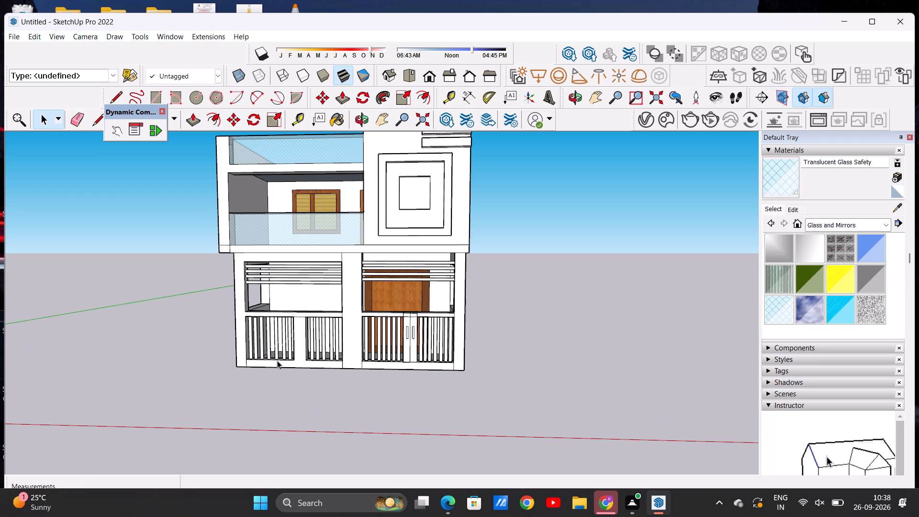
left_click(405, 72)
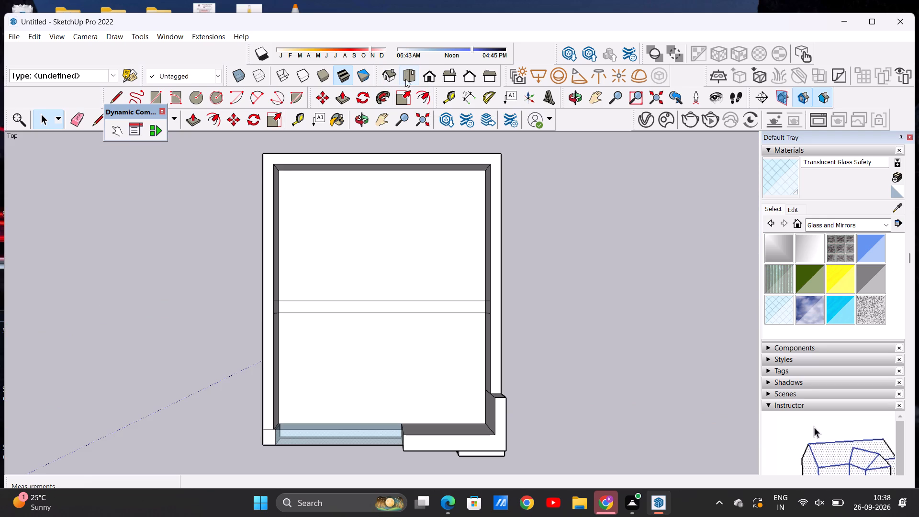
Draw a ground rectangle around the whole house in top view, about 14' 3 1/16" by 16' 7 7/16".
scroll(374, 192, "down", 6)
scroll(377, 236, "up", 1)
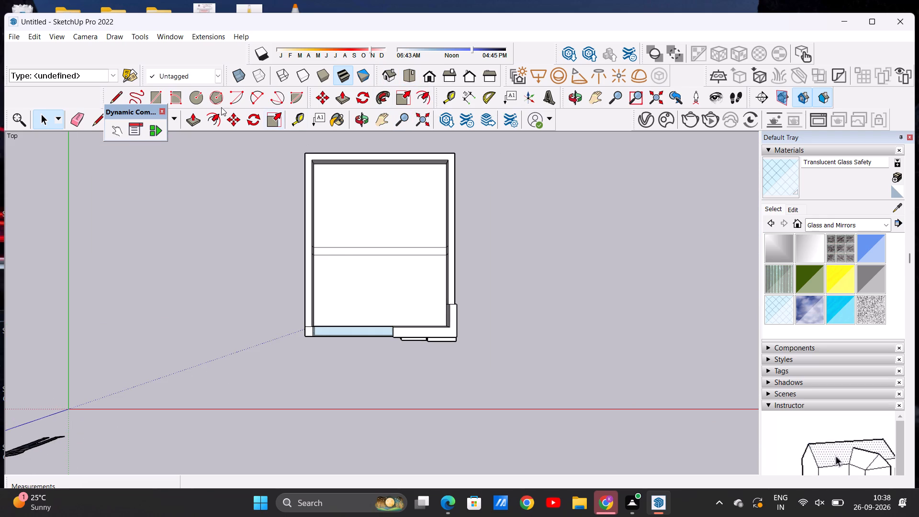
left_click(157, 96)
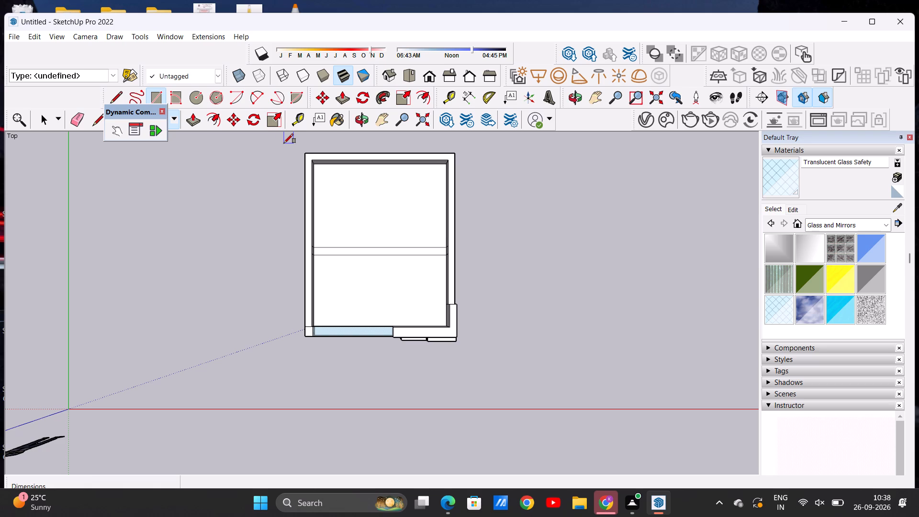
left_click(284, 144)
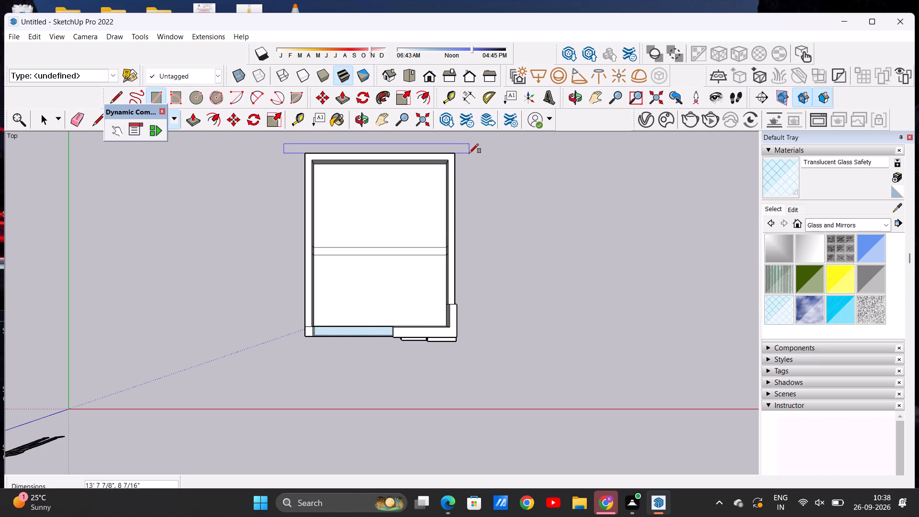
left_click(477, 369)
key("space")
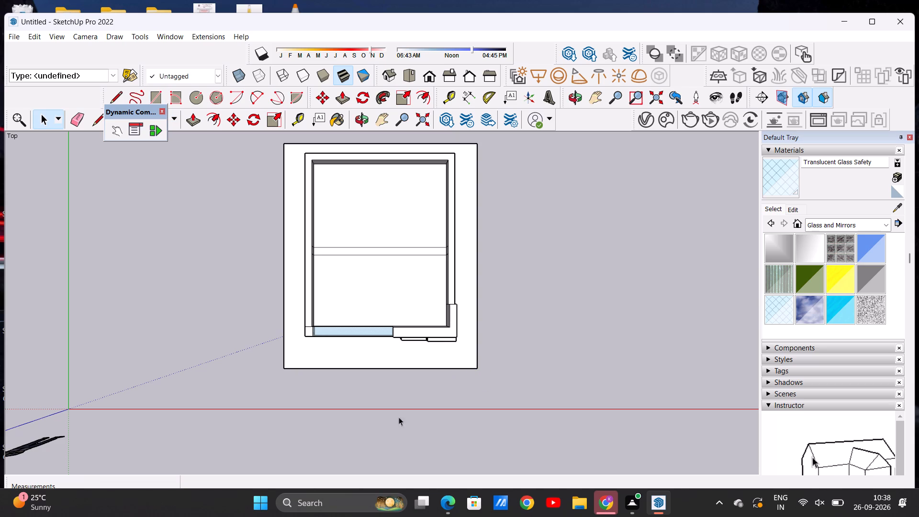
Examine the house and its ground rectangle in perspective from the front and slightly to the side.
middle_click_drag(393, 426, 391, 208)
middle_click_drag(437, 433, 437, 366)
scroll(393, 322, "up", 7)
scroll(376, 339, "down", 9)
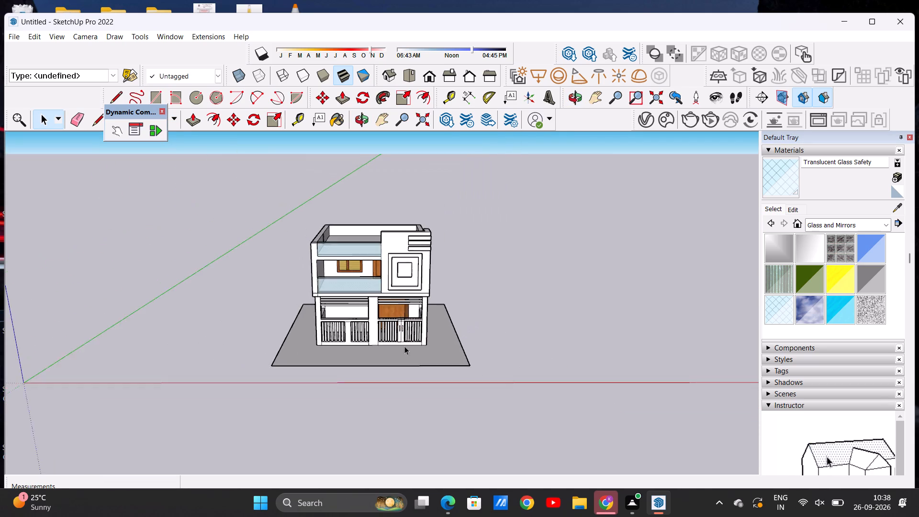
scroll(409, 346, "up", 6)
scroll(344, 321, "down", 4)
middle_click_drag(334, 329, 330, 308)
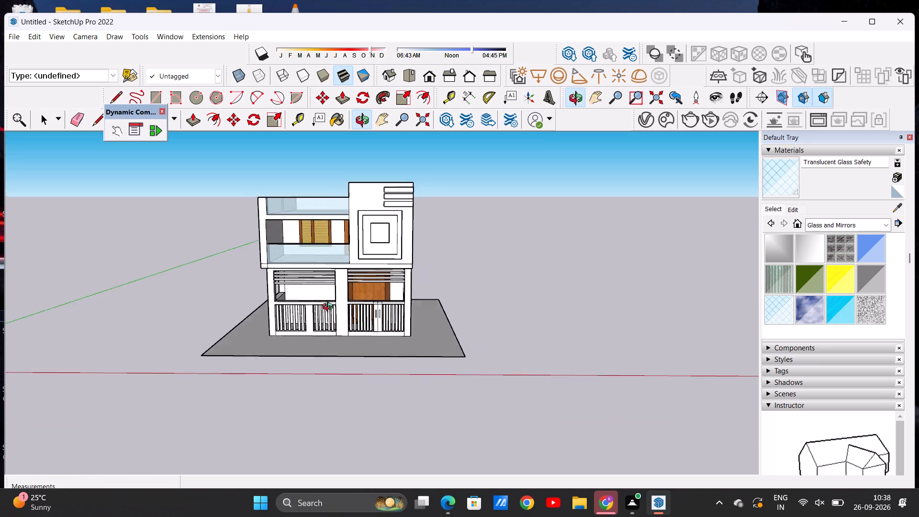
middle_click_drag(330, 308, 342, 321)
scroll(344, 321, "up", 3)
scroll(344, 321, "down", 4)
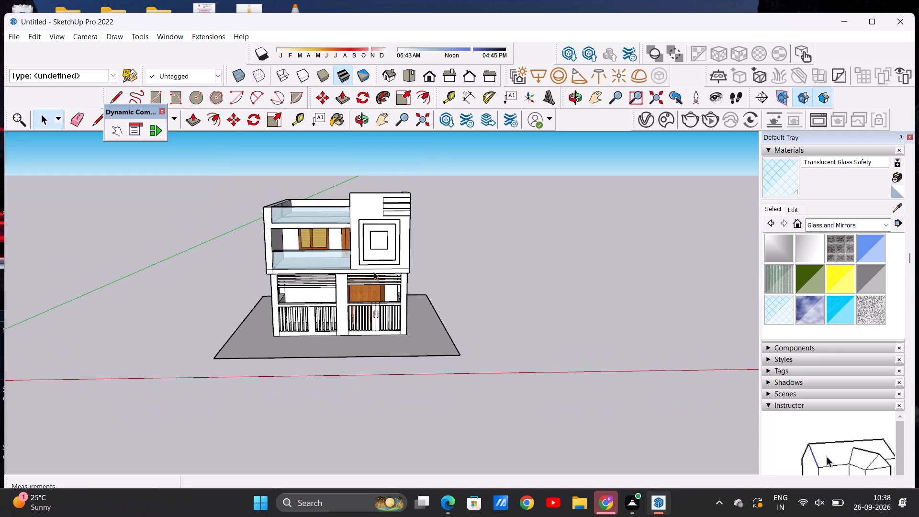
scroll(385, 256, "up", 6)
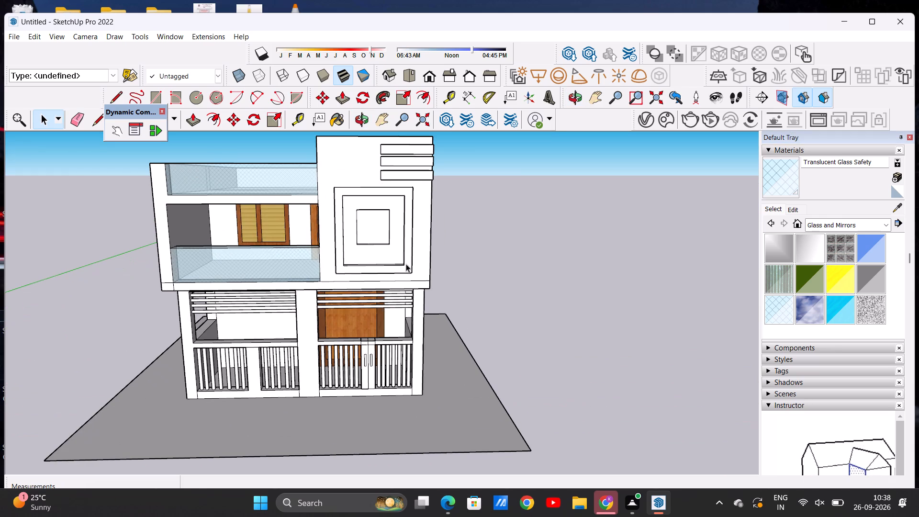
Paint the four horizontal bars in the porch opening away from the door with Metal Steel Textured from the Metal collection.
left_click(887, 222)
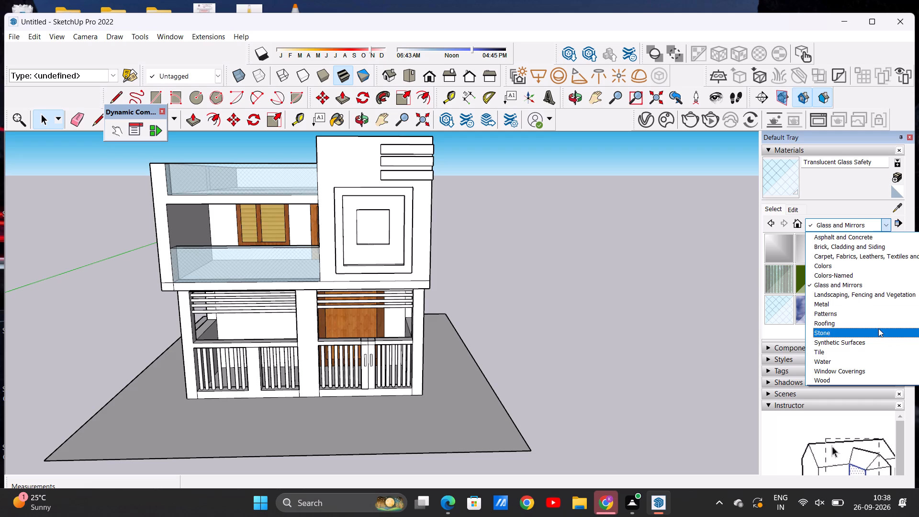
left_click(874, 305)
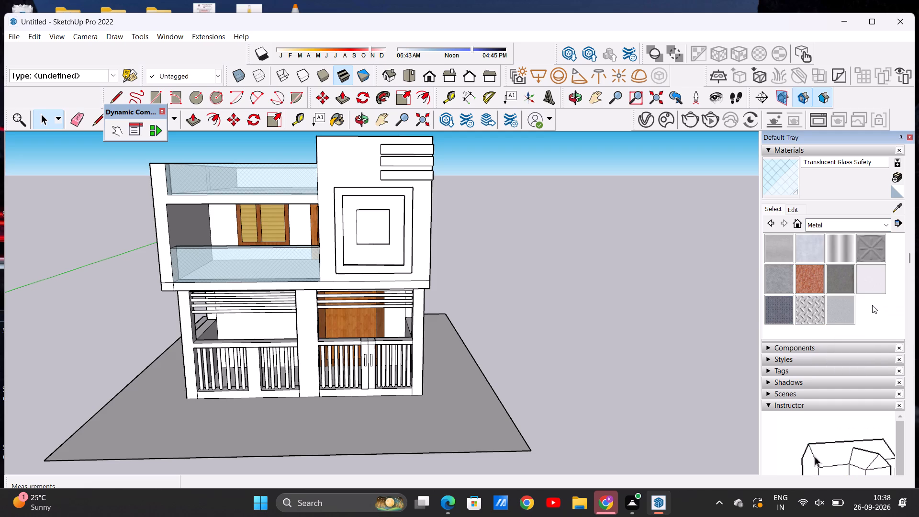
left_click(784, 308)
scroll(184, 297, "up", 2)
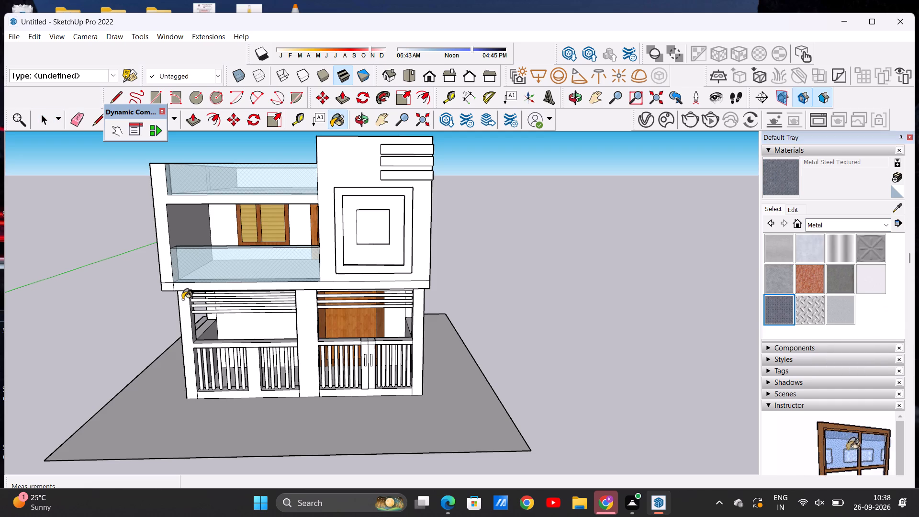
scroll(182, 299, "up", 10)
scroll(193, 298, "up", 14)
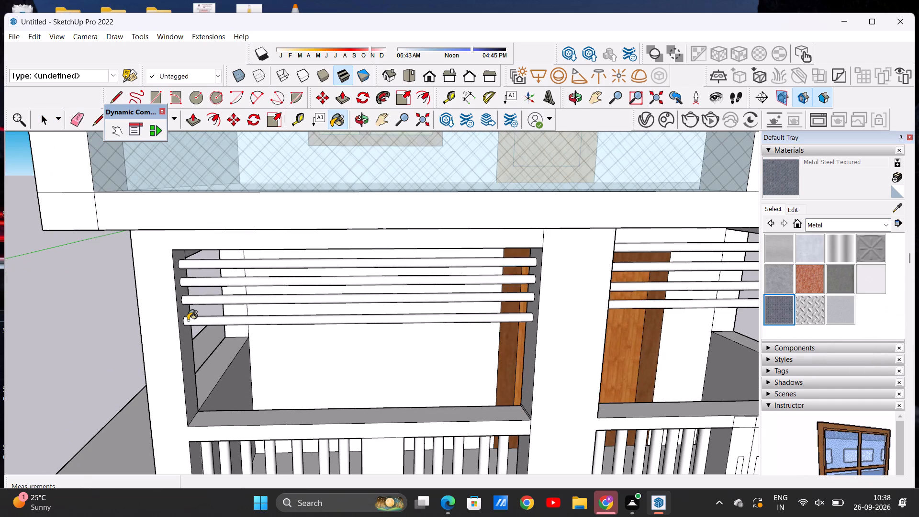
left_click(188, 320)
left_click(191, 302)
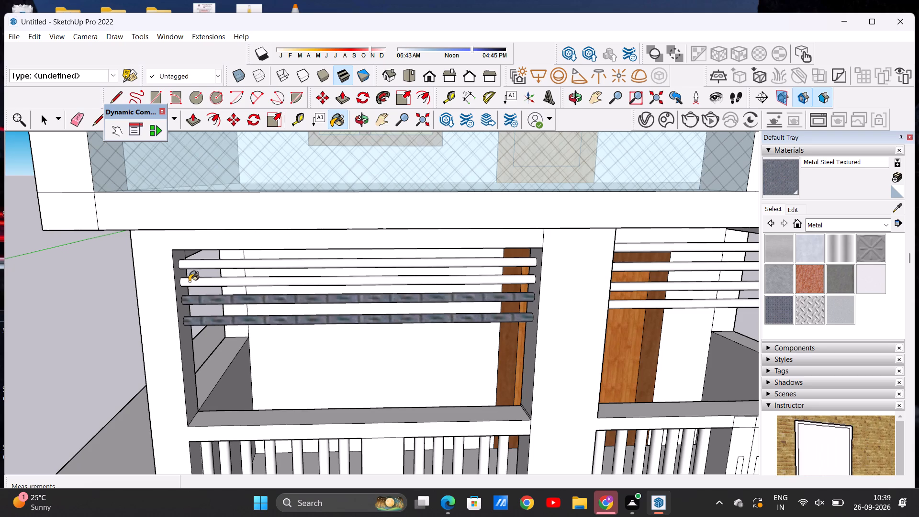
left_click(189, 281)
left_click(186, 266)
scroll(203, 343, "down", 6)
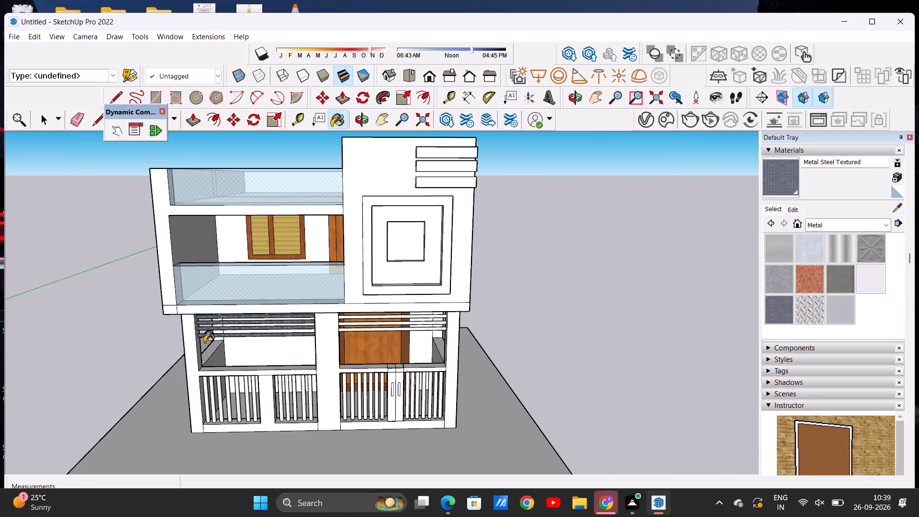
Paint the four horizontal bars in the door-side opening with Metal Steel Textured.
scroll(376, 331, "up", 9)
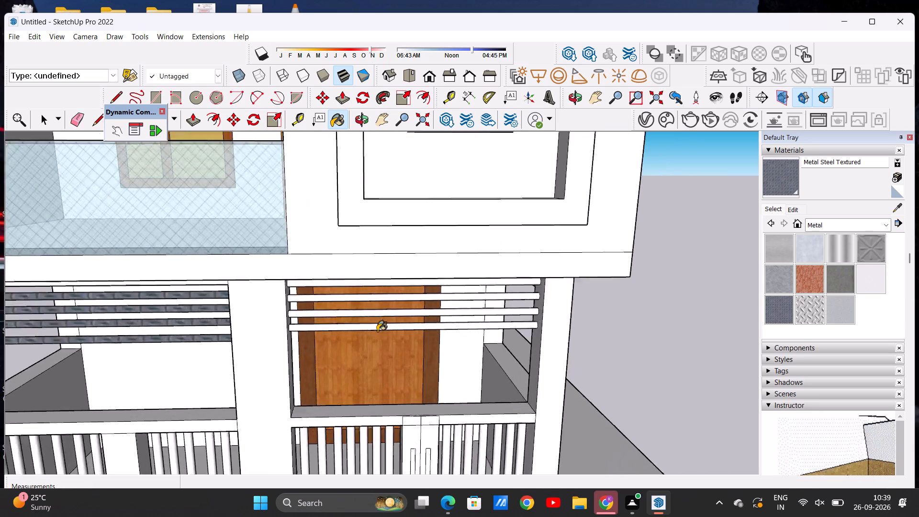
scroll(377, 331, "up", 3)
left_click(339, 324)
left_click(335, 307)
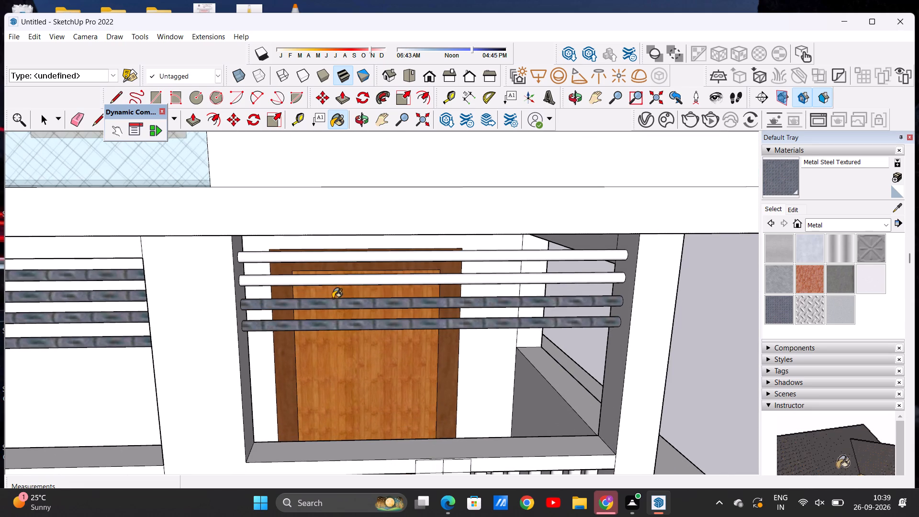
left_click(325, 281)
left_click(324, 257)
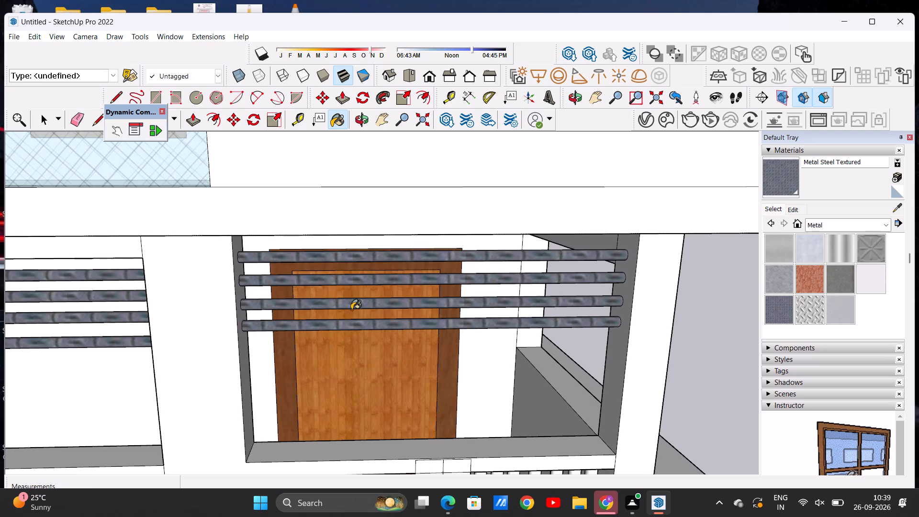
scroll(364, 323, "down", 15)
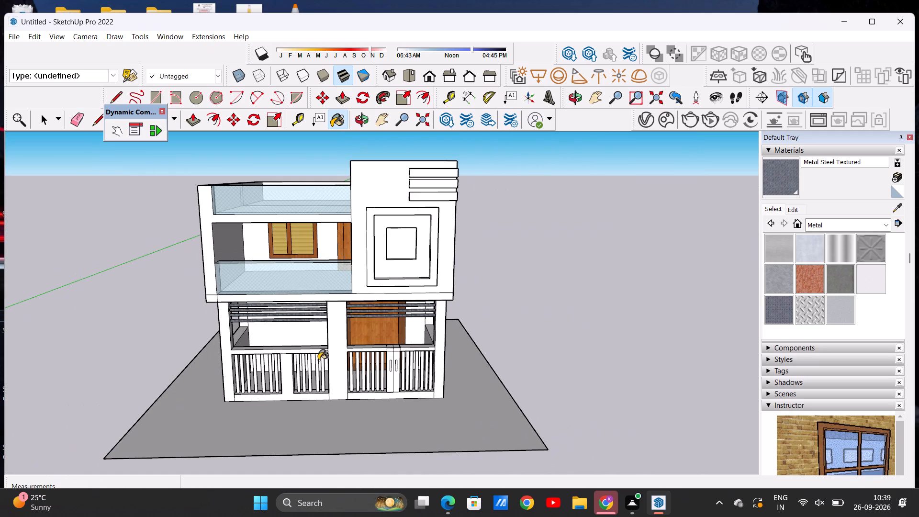
Paint the seven balusters in the outer bay of the railing away from the door with Metal Steel Textured.
scroll(269, 395, "up", 7)
middle_click_drag(253, 406, 253, 369)
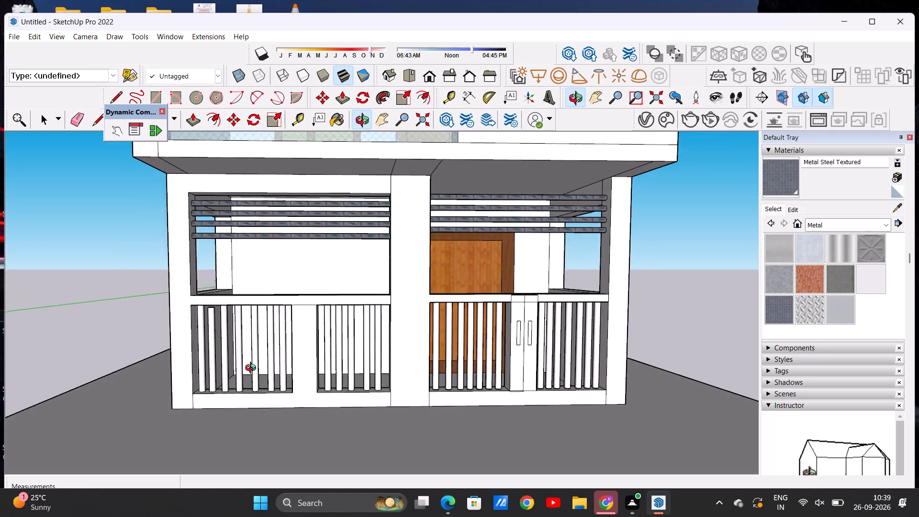
middle_click_drag(253, 369, 239, 377)
scroll(219, 356, "up", 8)
left_click(188, 355)
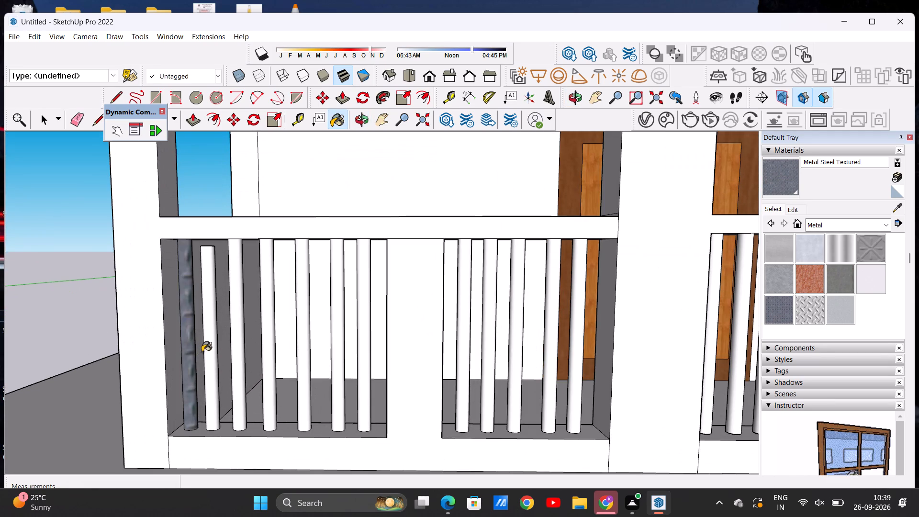
left_click(204, 348)
left_click(240, 351)
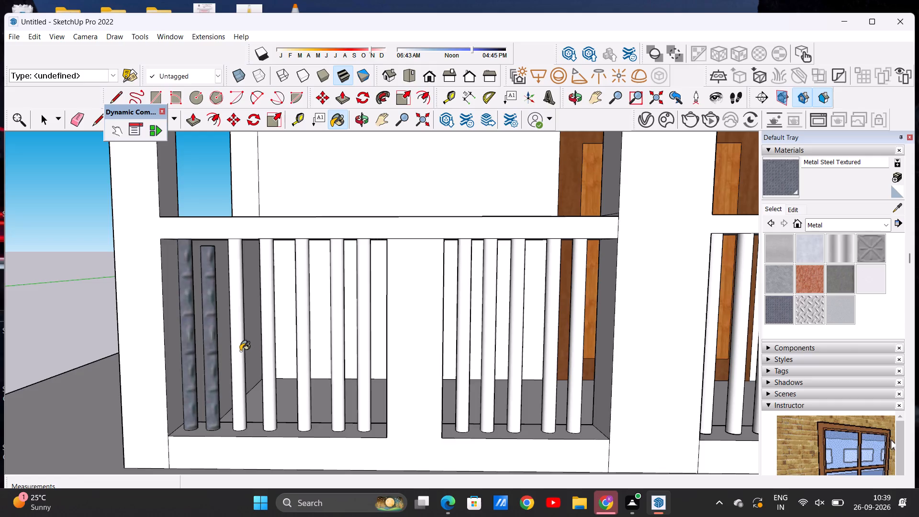
left_click(267, 354)
left_click(301, 356)
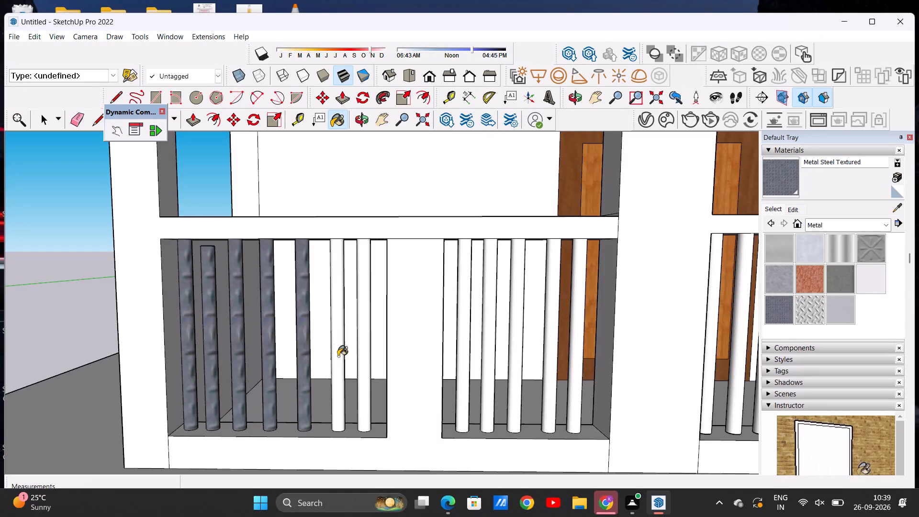
left_click(340, 358)
left_click(367, 361)
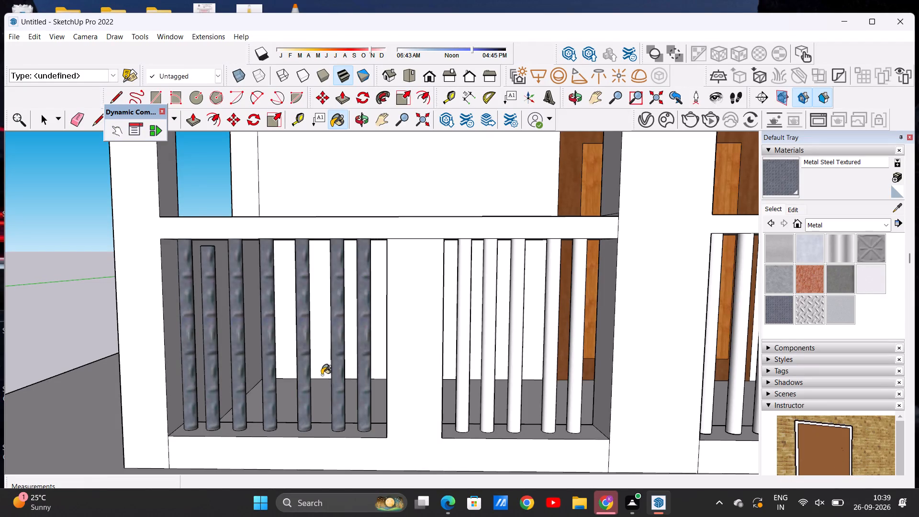
Paint the five balusters between the railing's wide post and the central pillar with Metal Steel Textured.
scroll(319, 377, "down", 12)
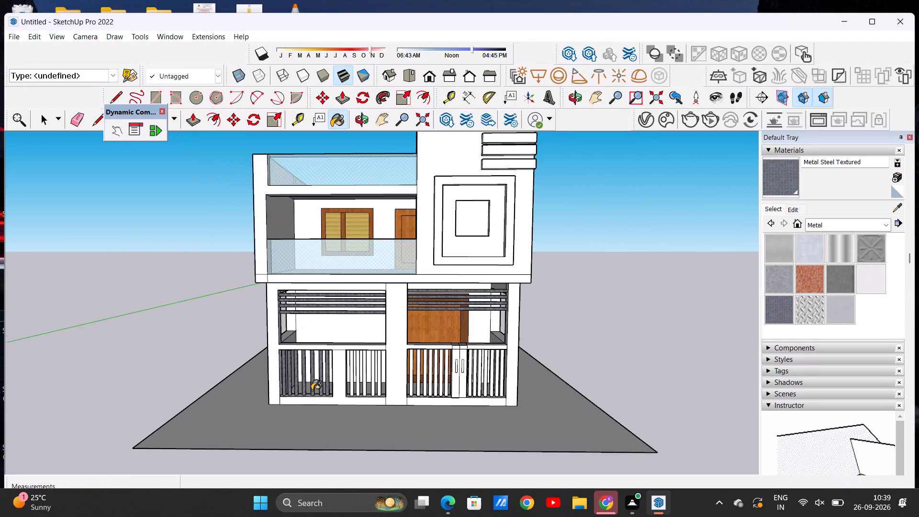
scroll(310, 390, "down", 2)
scroll(381, 389, "up", 10)
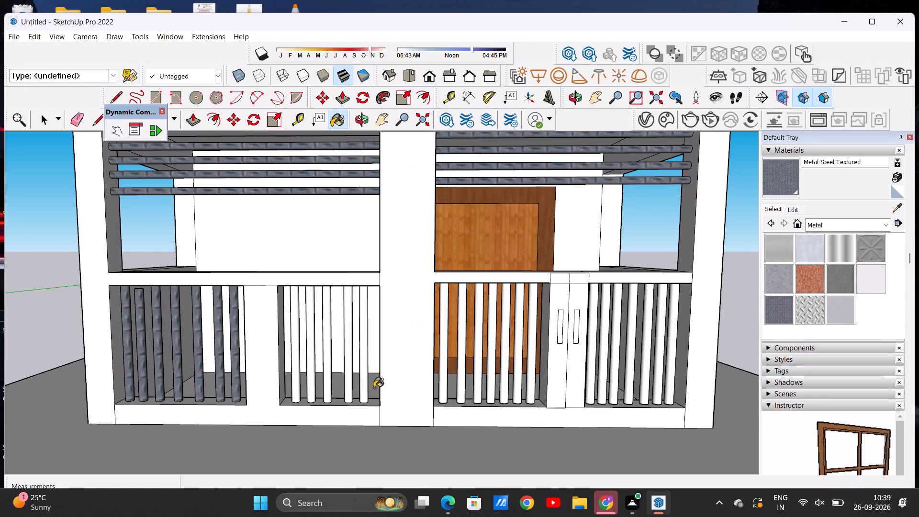
left_click(292, 374)
left_click(311, 375)
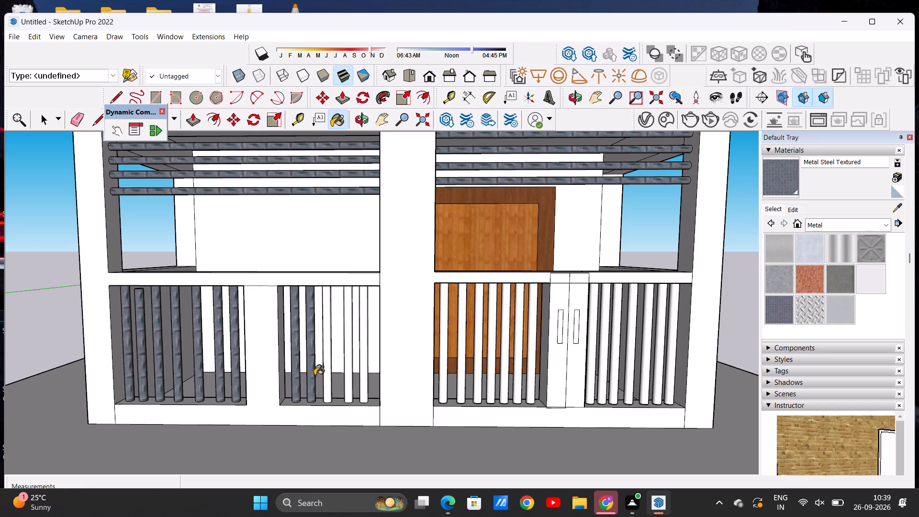
left_click(328, 378)
left_click(347, 378)
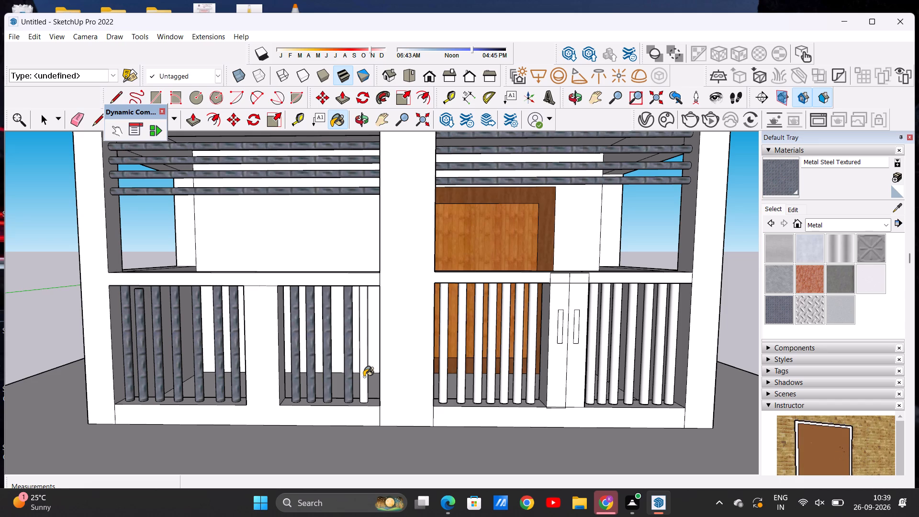
left_click(362, 376)
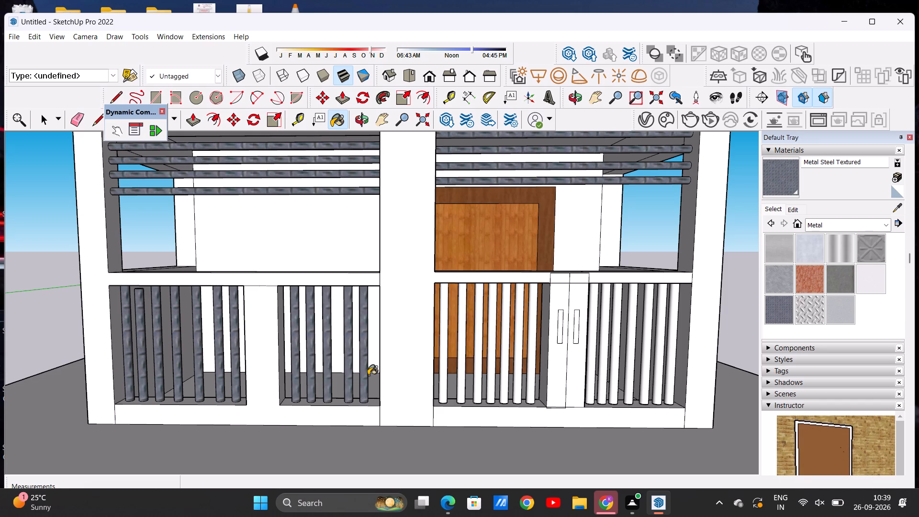
Examine the painted bars and balusters and the unpainted door-side gate from the front.
scroll(368, 375, "down", 8)
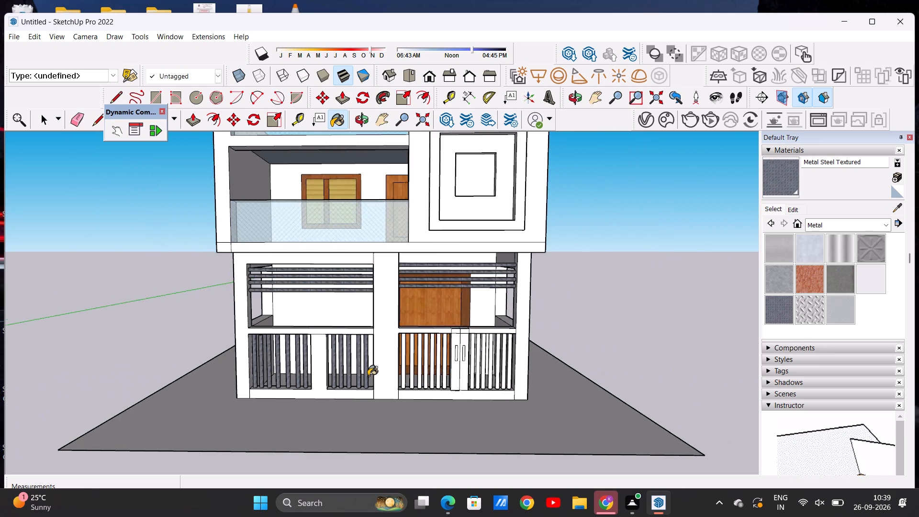
scroll(368, 376, "down", 3)
scroll(368, 382, "up", 7)
scroll(314, 356, "down", 9)
scroll(412, 363, "up", 2)
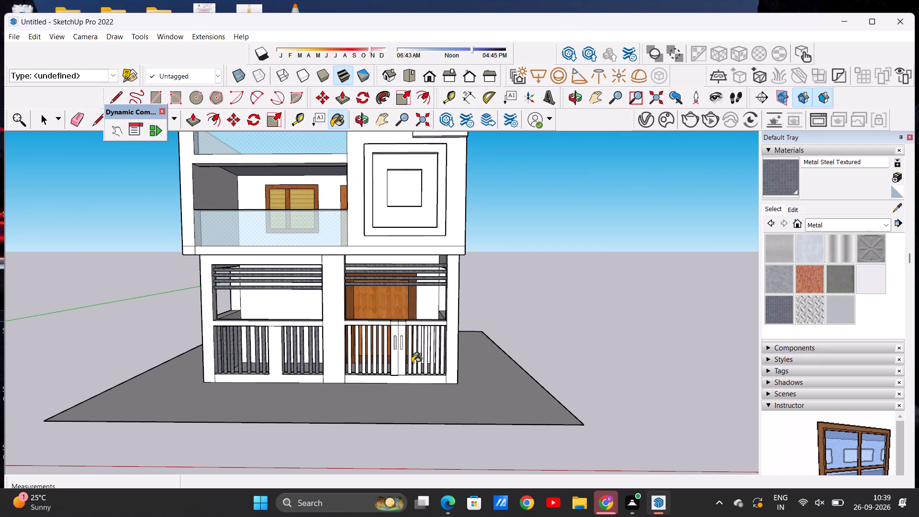
scroll(451, 364, "up", 3)
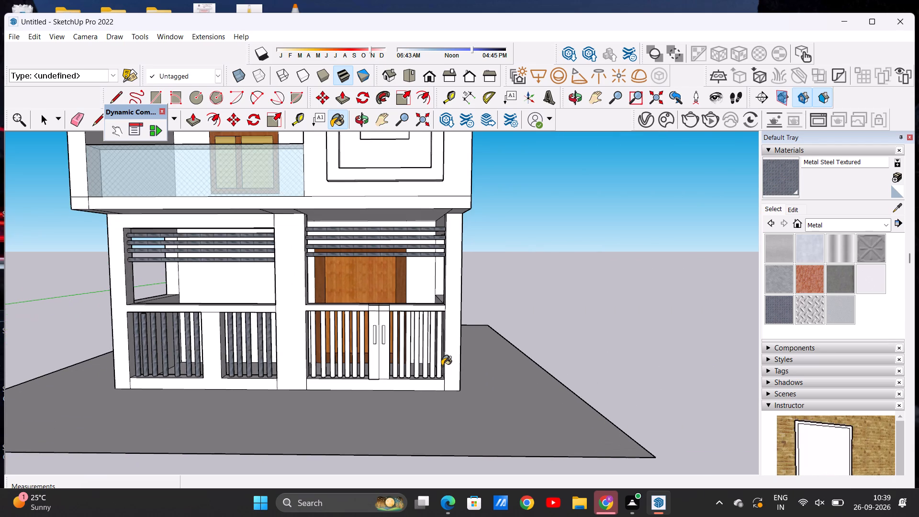
scroll(442, 366, "down", 4)
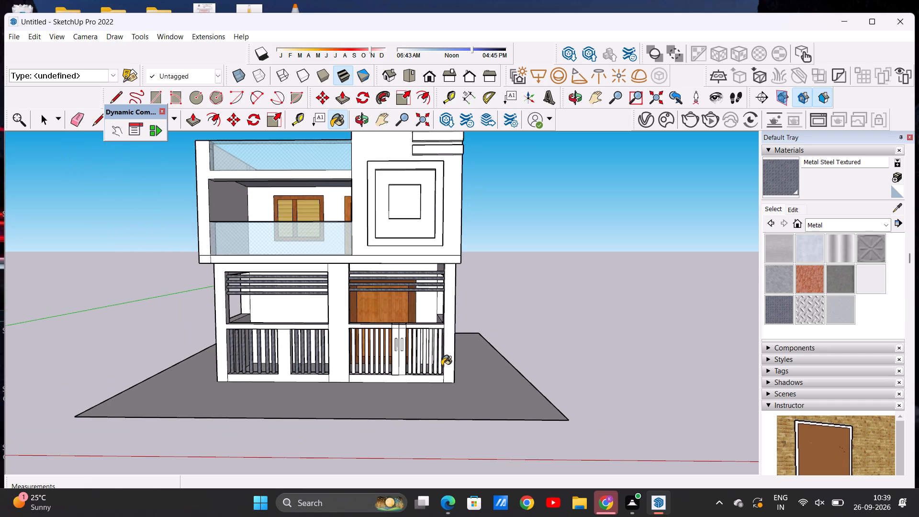
scroll(335, 364, "up", 6)
scroll(286, 344, "down", 1)
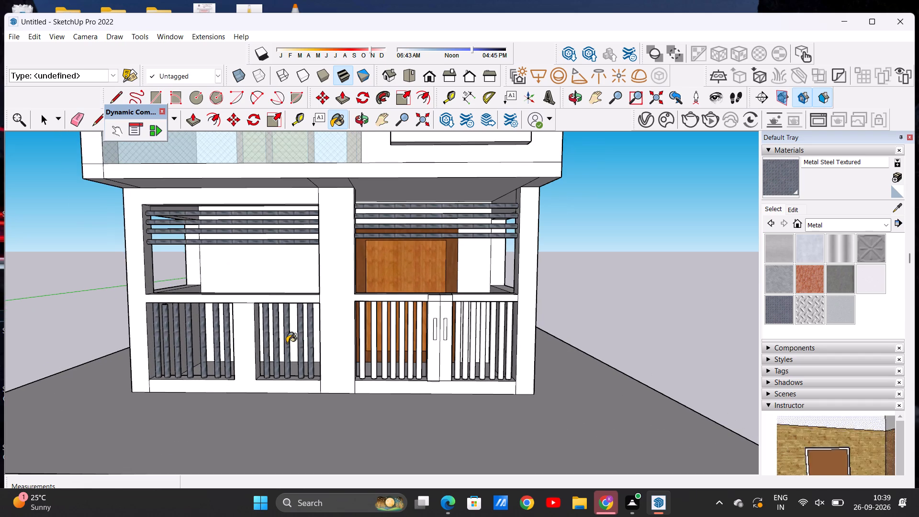
key("space")
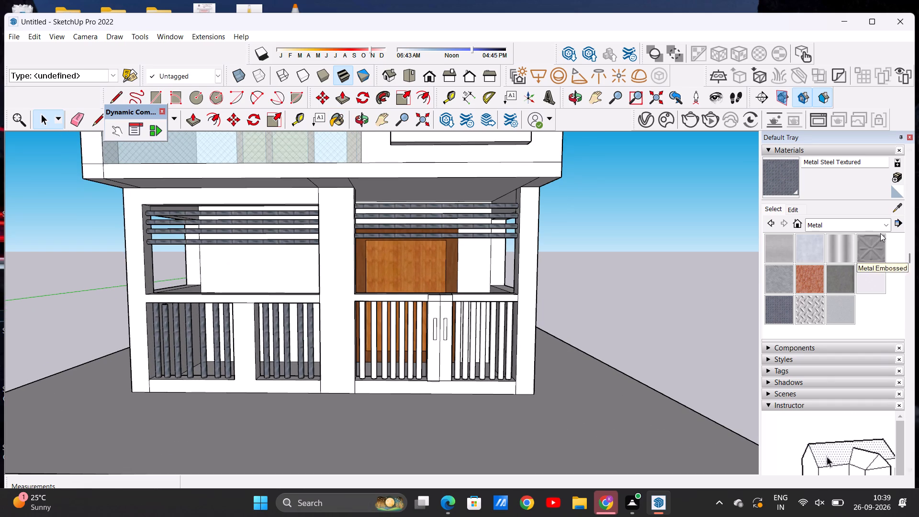
Repaint the seven balusters in the outer railing bay away from the door with Color M07 from the Colors library.
left_click(881, 221)
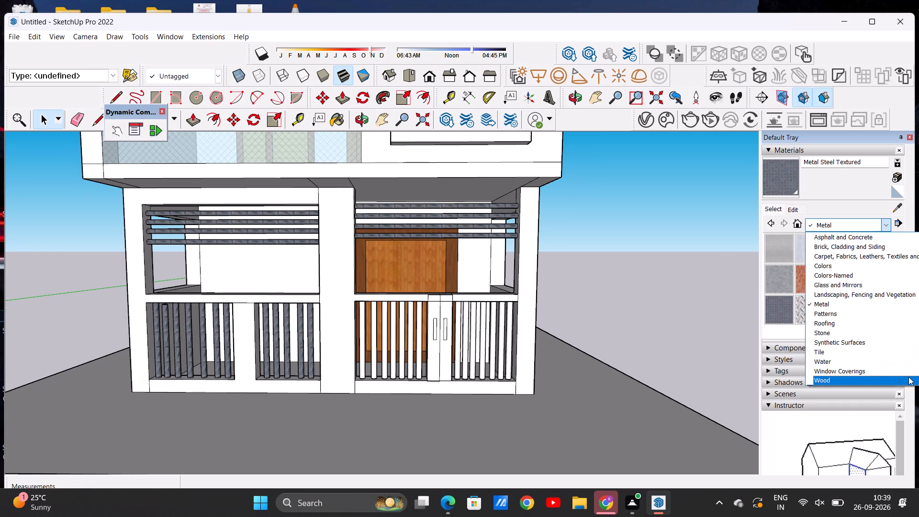
left_click(893, 265)
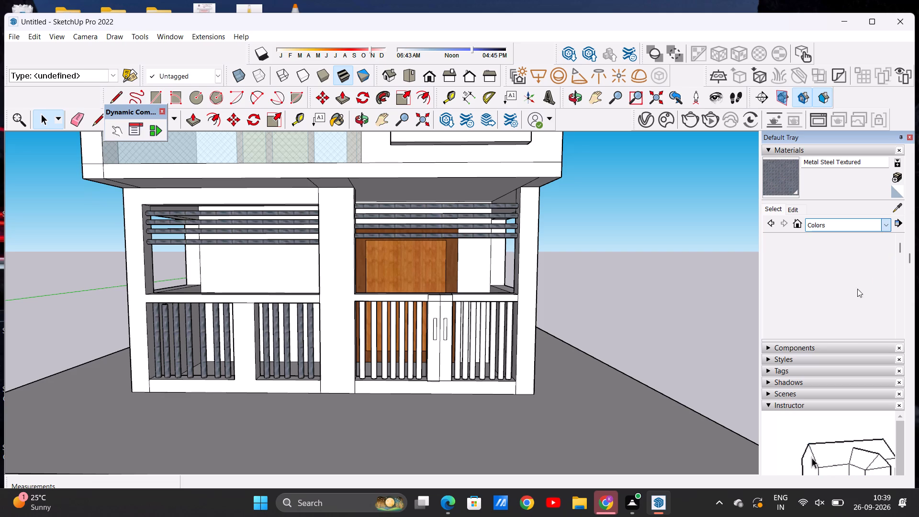
scroll(849, 290, "down", 13)
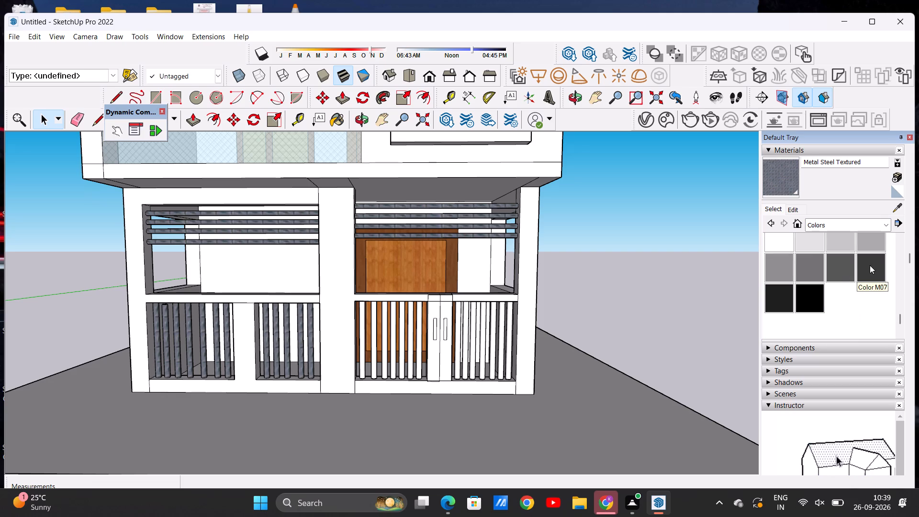
left_click(870, 265)
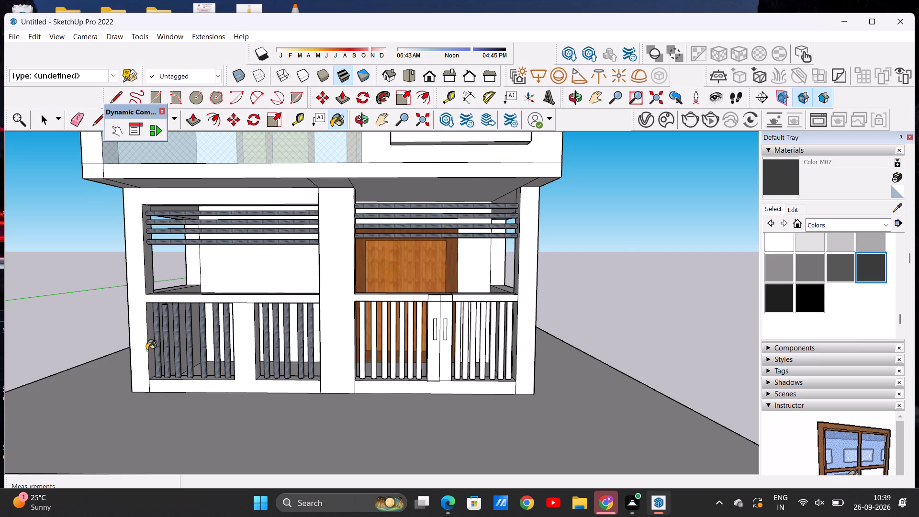
scroll(147, 348, "up", 16)
left_click(159, 334)
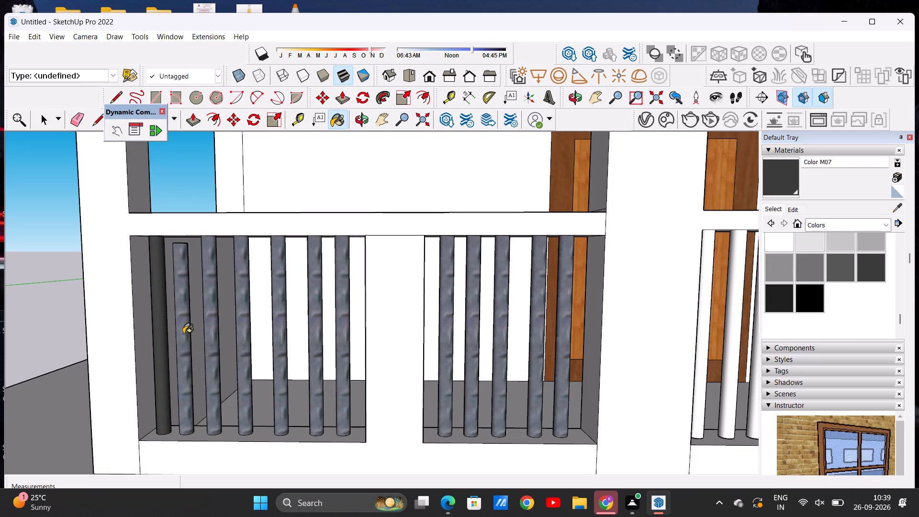
left_click(180, 336)
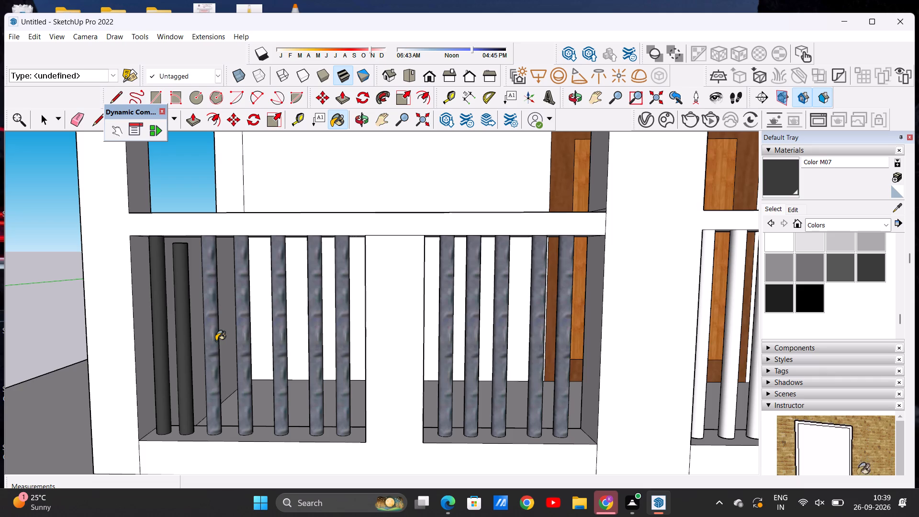
left_click(216, 341)
left_click(239, 345)
left_click(278, 349)
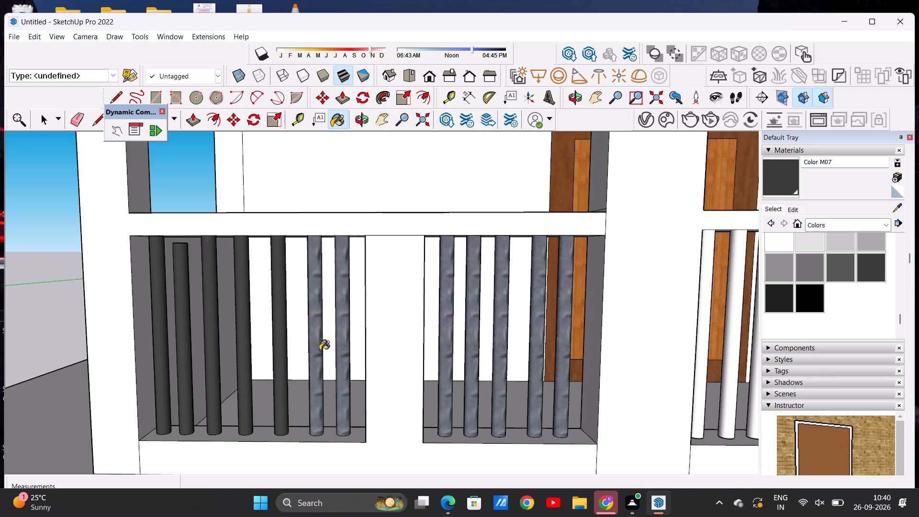
left_click(314, 354)
left_click(346, 357)
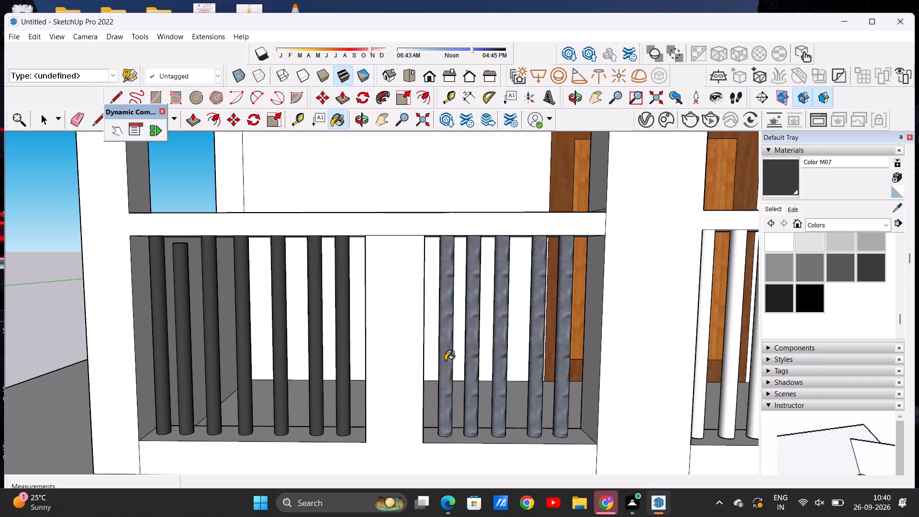
Repaint the five balusters between the railing's wide post and the central pillar with Color M07.
left_click(445, 360)
left_click(471, 362)
left_click(498, 363)
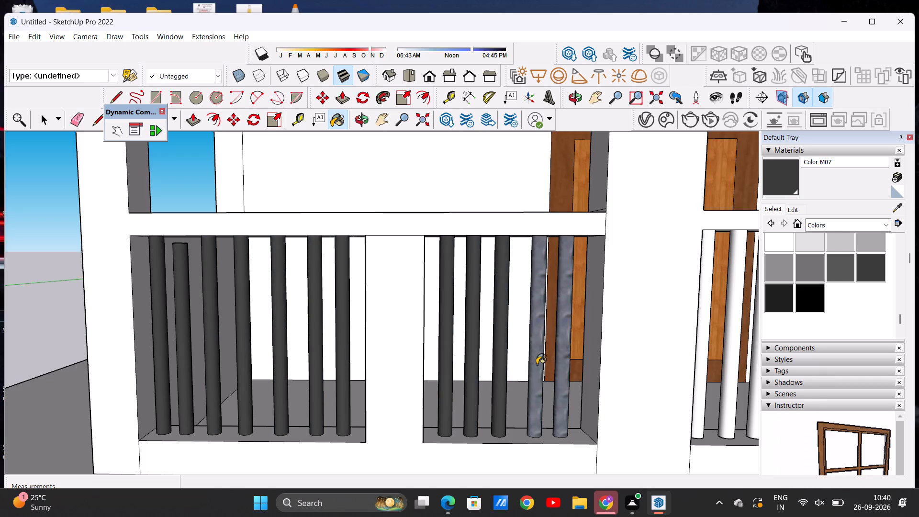
left_click(537, 364)
left_click(566, 364)
Paint the seven gate balusters between the central pillar and the handle posts with Color M07.
scroll(434, 347, "down", 3)
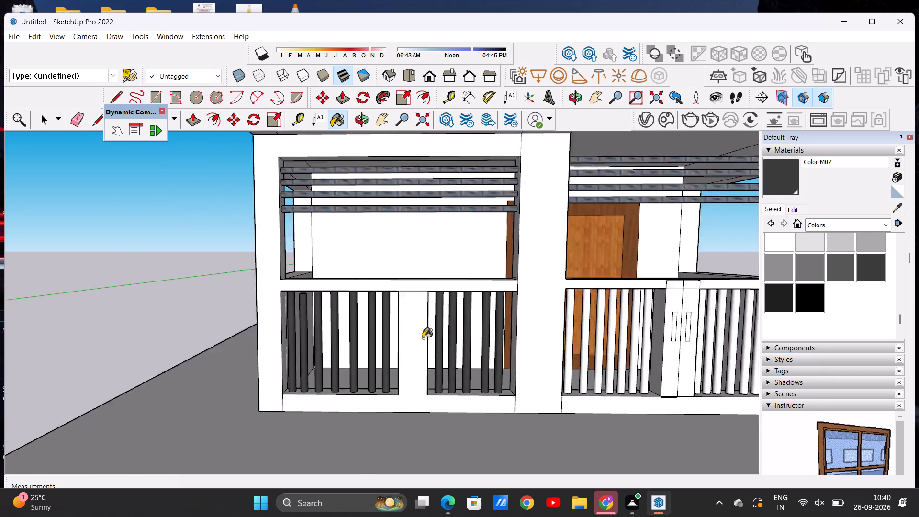
scroll(423, 338, "down", 13)
scroll(498, 339, "up", 15)
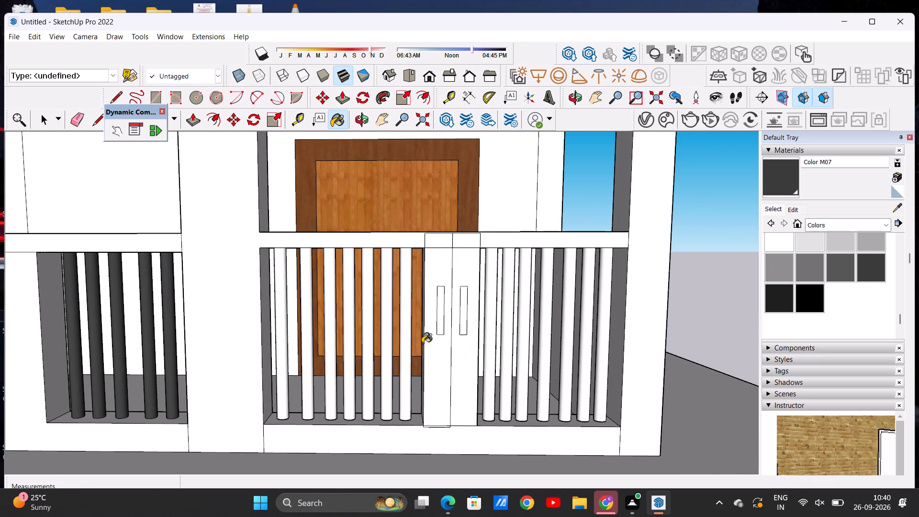
left_click(405, 340)
left_click(386, 347)
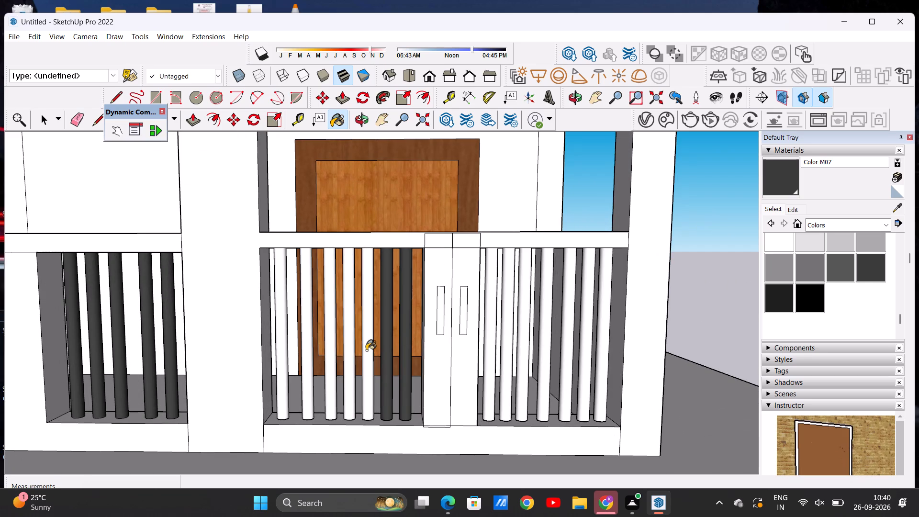
left_click(366, 350)
left_click(347, 358)
left_click(328, 360)
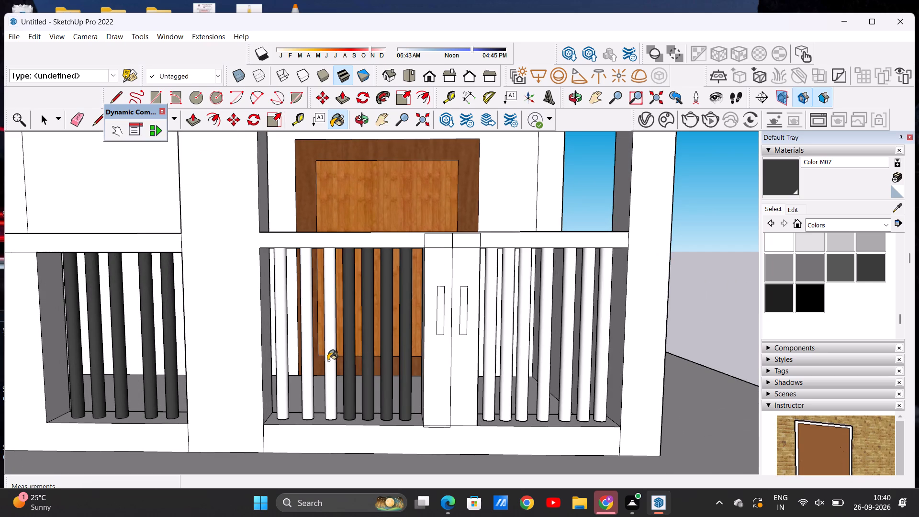
left_click(304, 360)
left_click(283, 362)
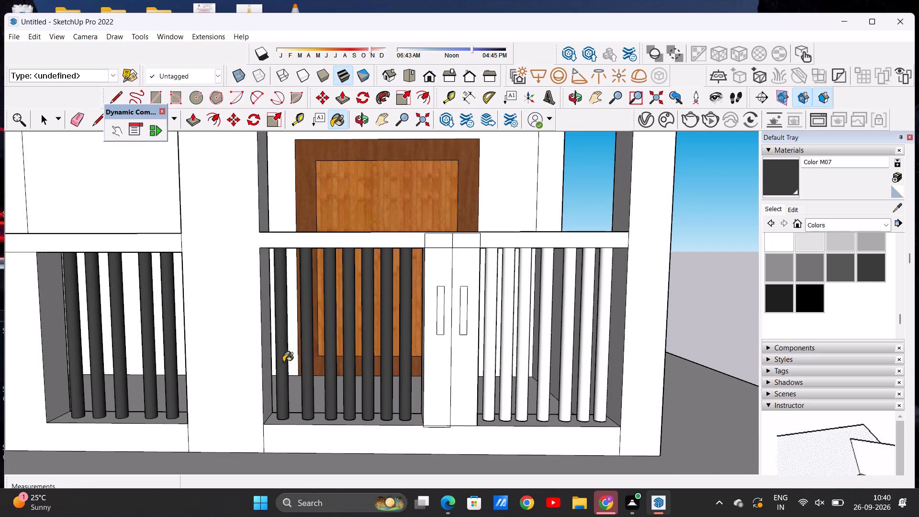
Paint the seven gate balusters between the handle posts and the door-side outer pillar with Color M07.
scroll(389, 357, "down", 5)
scroll(498, 351, "up", 6)
left_click(411, 354)
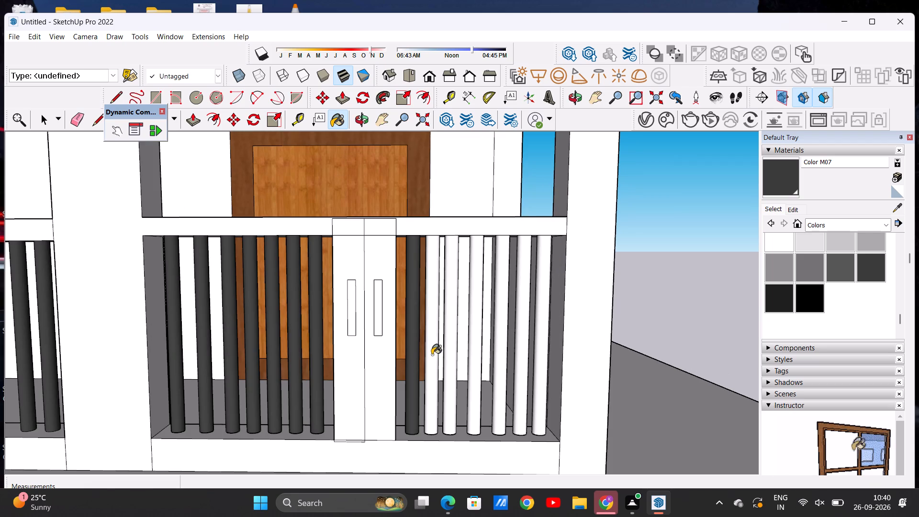
left_click(432, 355)
left_click(449, 356)
left_click(472, 357)
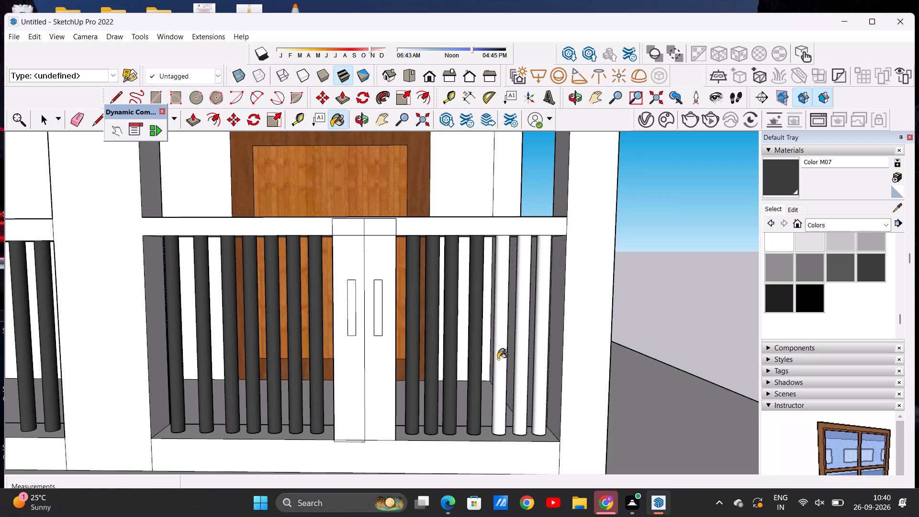
left_click(499, 359)
left_click(524, 360)
left_click(540, 360)
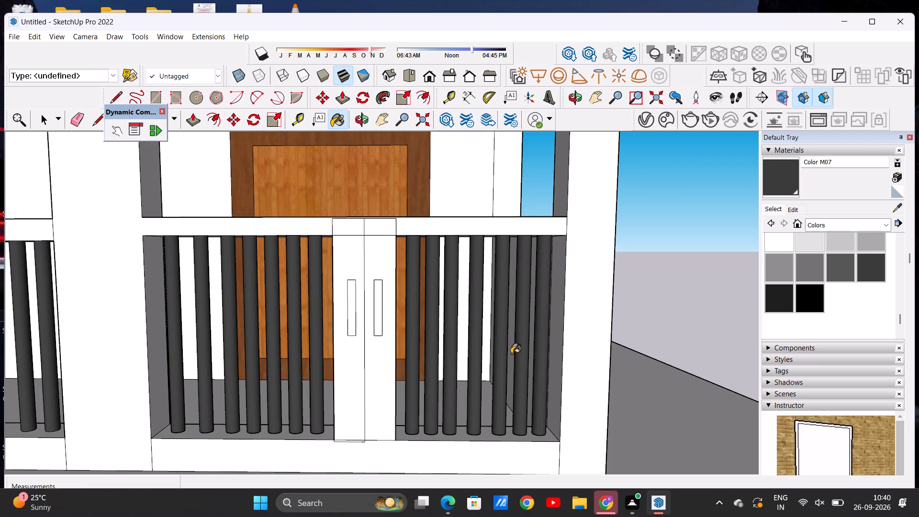
Examine the repainted balusters and the ground-floor facade from the front and from a lower angle.
scroll(504, 352, "down", 18)
scroll(397, 328, "up", 6)
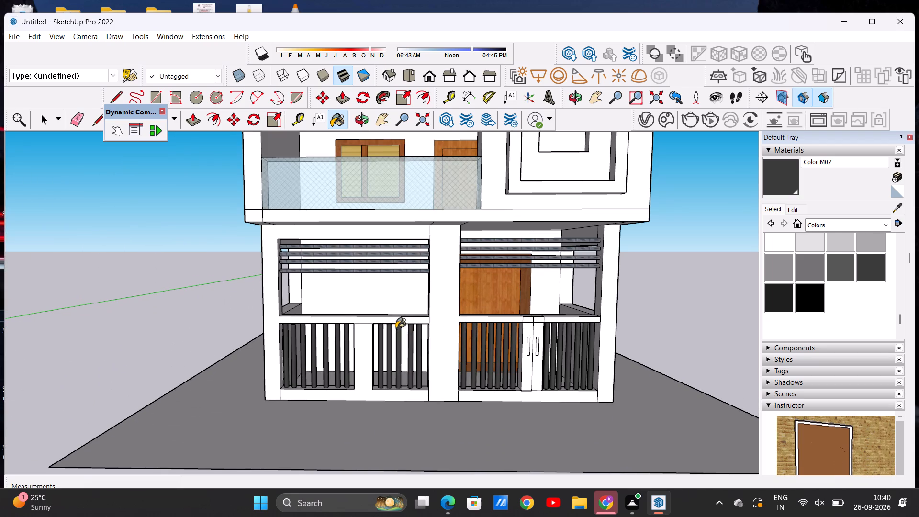
scroll(396, 328, "up", 2)
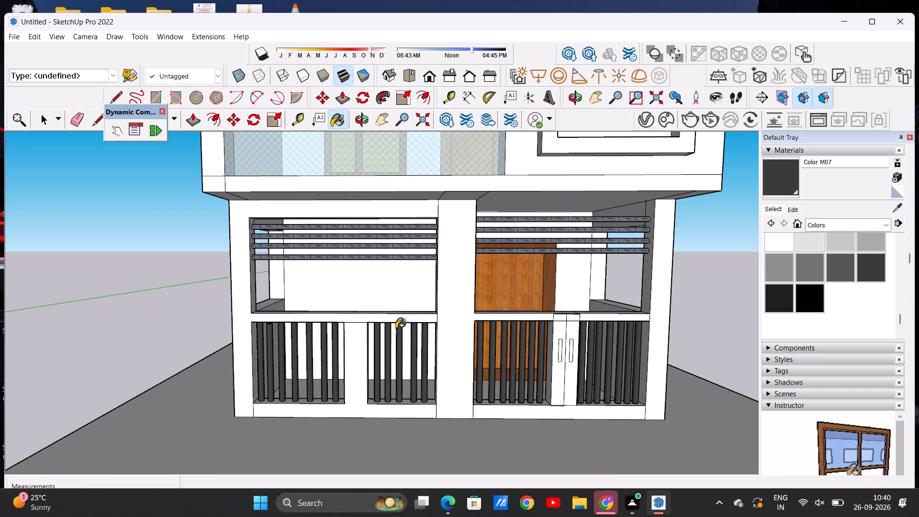
key("space")
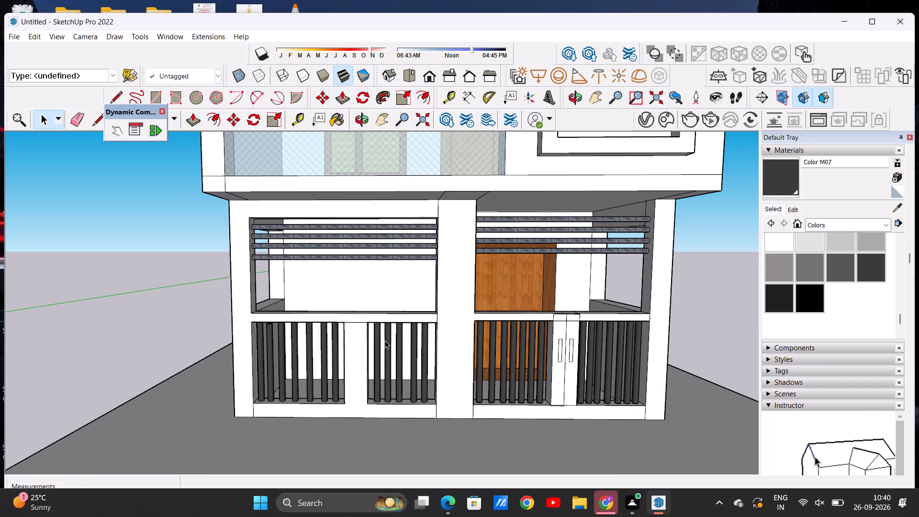
middle_click_drag(380, 337, 385, 312)
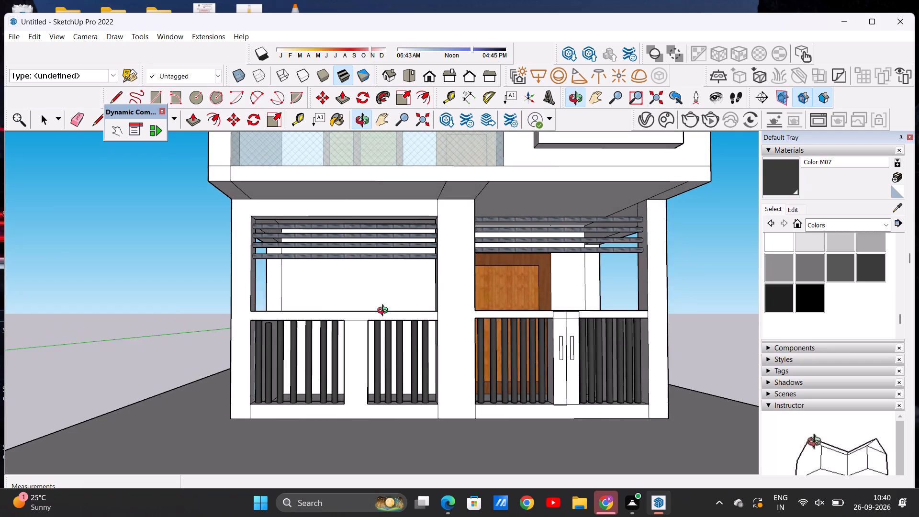
middle_click_drag(385, 312, 391, 302)
middle_click(382, 302)
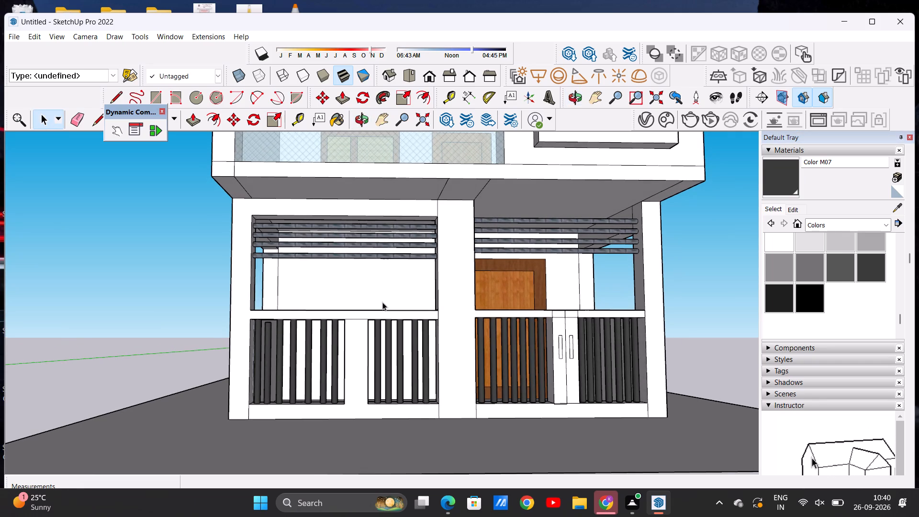
middle_click(382, 302)
scroll(357, 354, "up", 2)
scroll(336, 347, "down", 5)
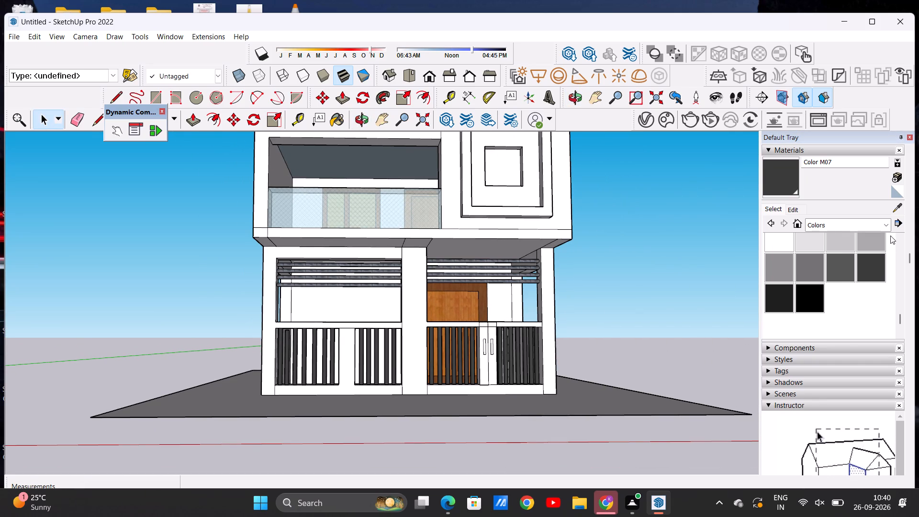
Paint the ground floor's outer pillar and beam frame away from the door and the central pillar with Formica Graystone from Synthetic Surfaces.
left_click(885, 224)
left_click(899, 347)
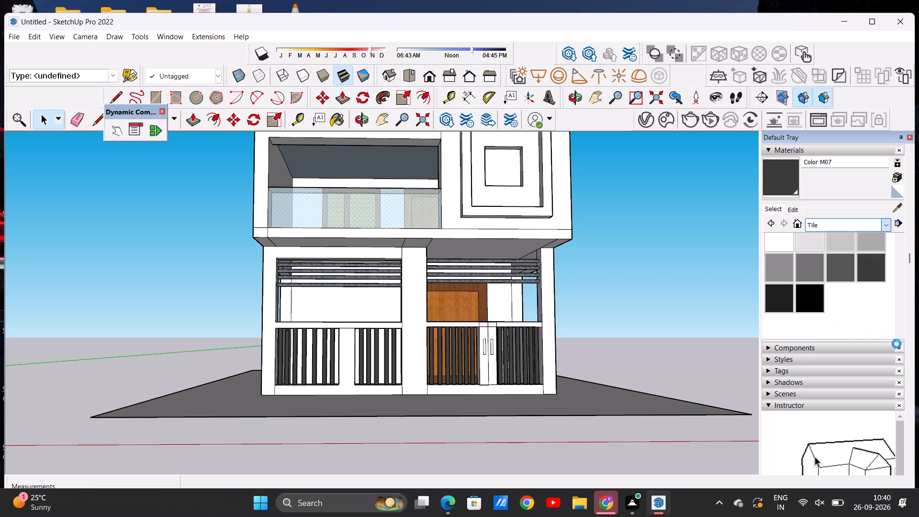
left_click(888, 229)
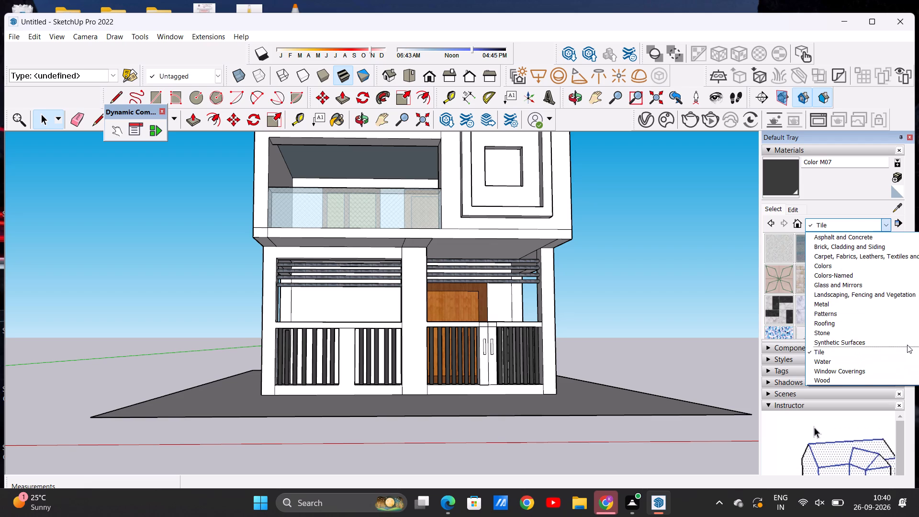
left_click(907, 345)
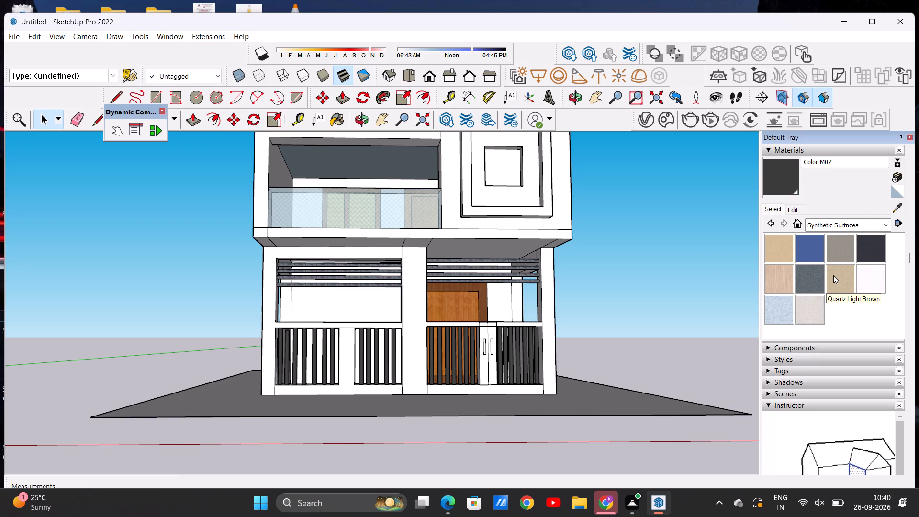
left_click(837, 249)
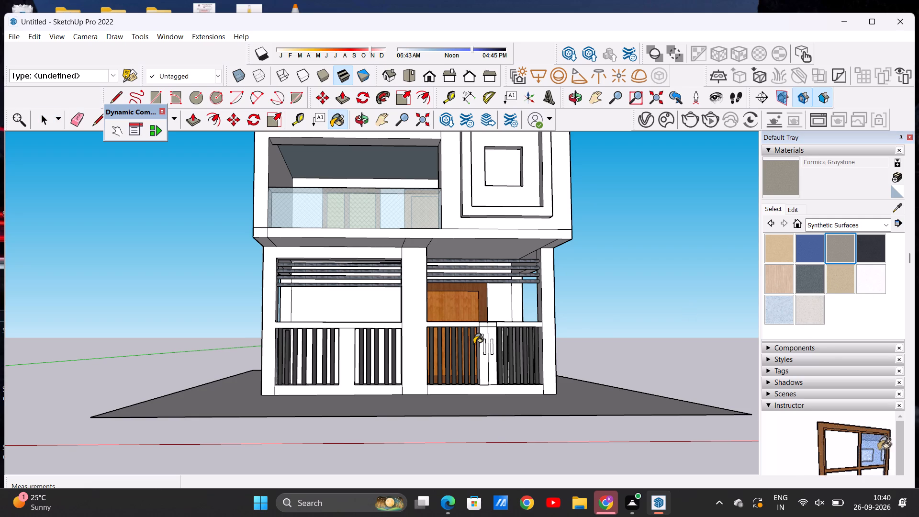
left_click(265, 323)
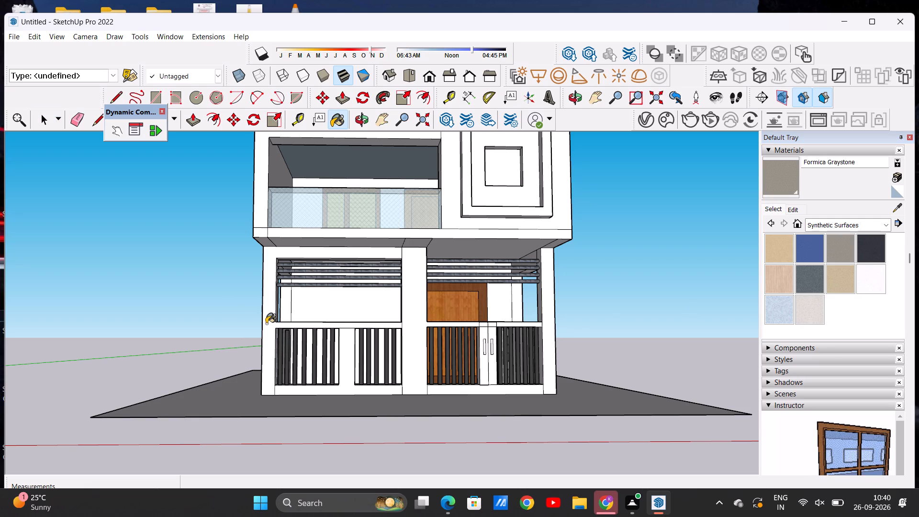
scroll(266, 324, "up", 5)
scroll(258, 338, "down", 5)
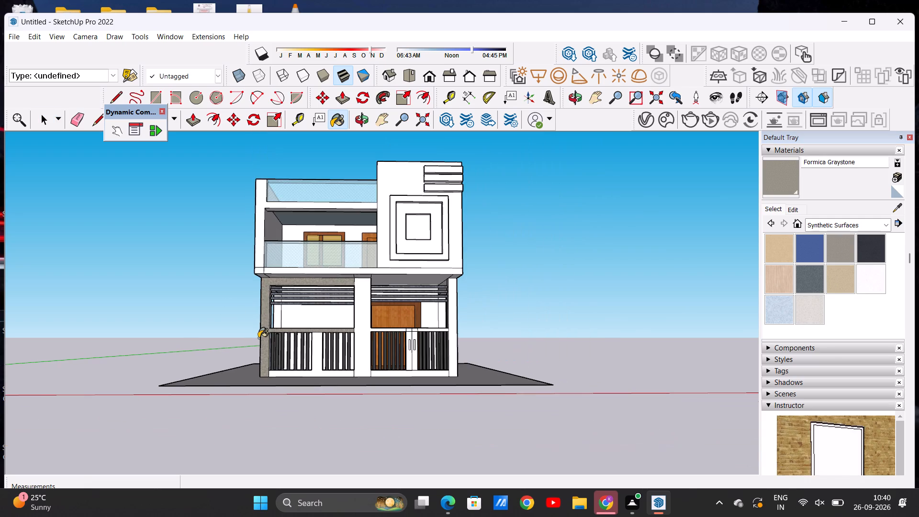
scroll(338, 333, "up", 5)
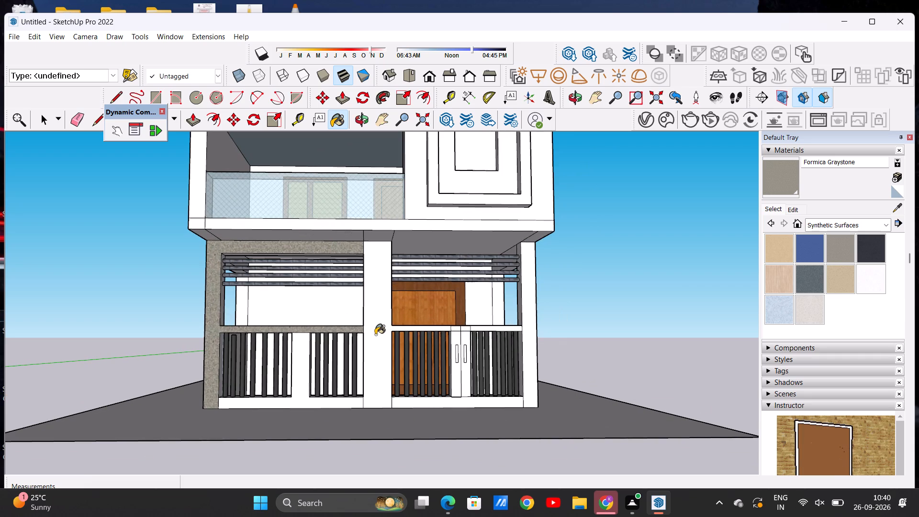
left_click(375, 335)
Paint the railing's wide post and the base strips beneath the railing and the gate with Formica Graystone.
scroll(377, 354, "down", 4)
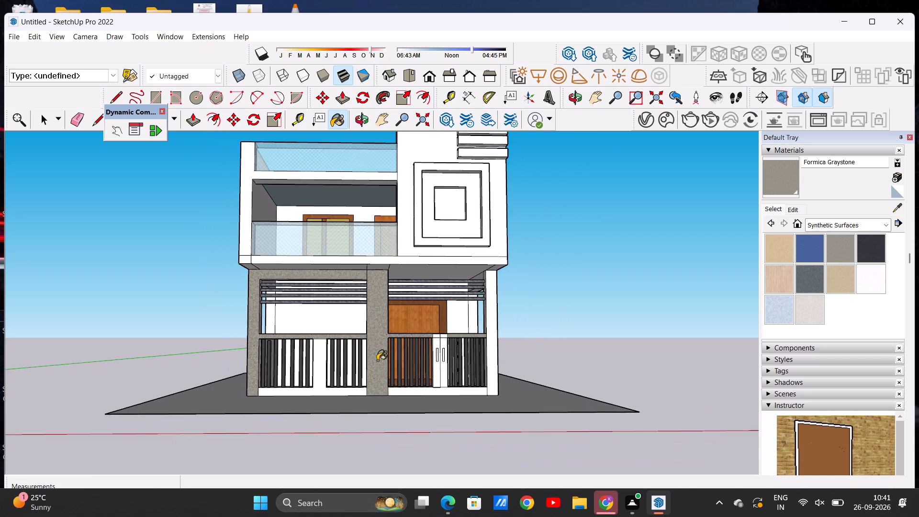
middle_click_drag(370, 368, 337, 409)
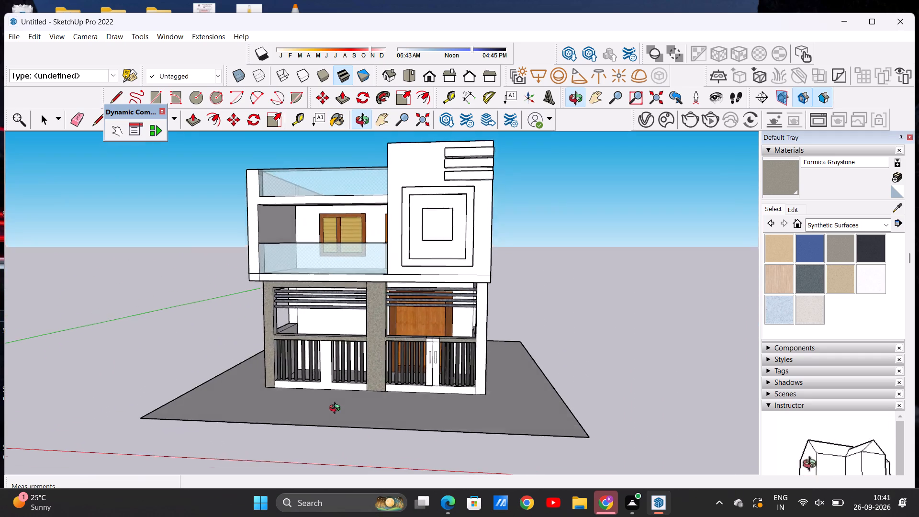
middle_click_drag(337, 409, 358, 422)
scroll(374, 348, "up", 5)
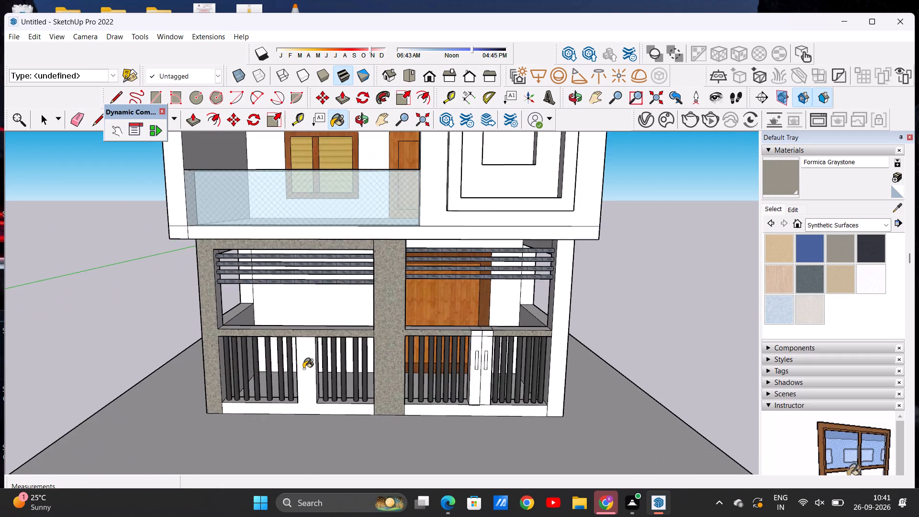
scroll(303, 369, "up", 4)
left_click(303, 370)
scroll(299, 388, "down", 7)
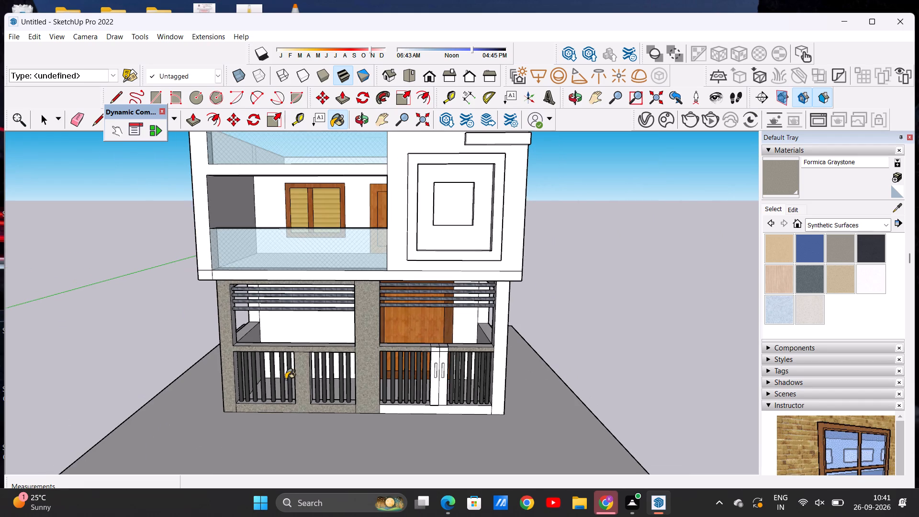
left_click(446, 413)
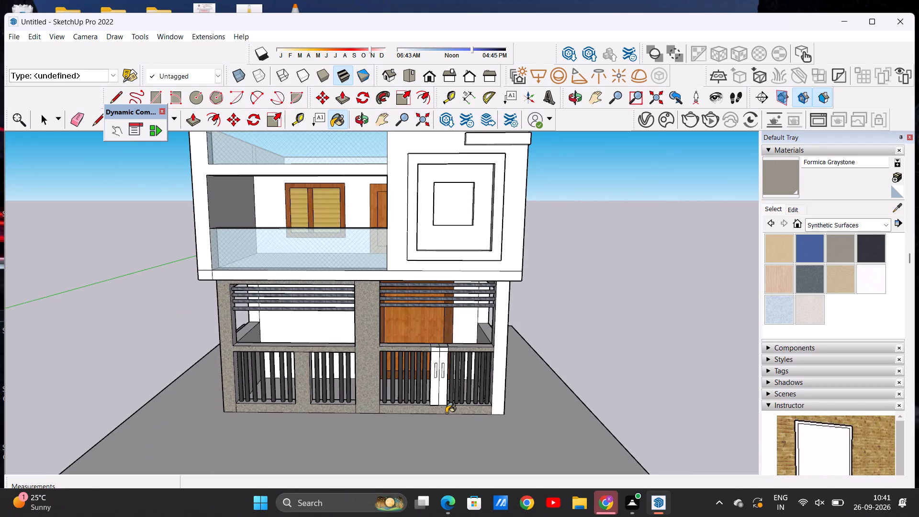
Paint the ground floor's door-side outer pillar with Formica Graystone.
left_click(500, 395)
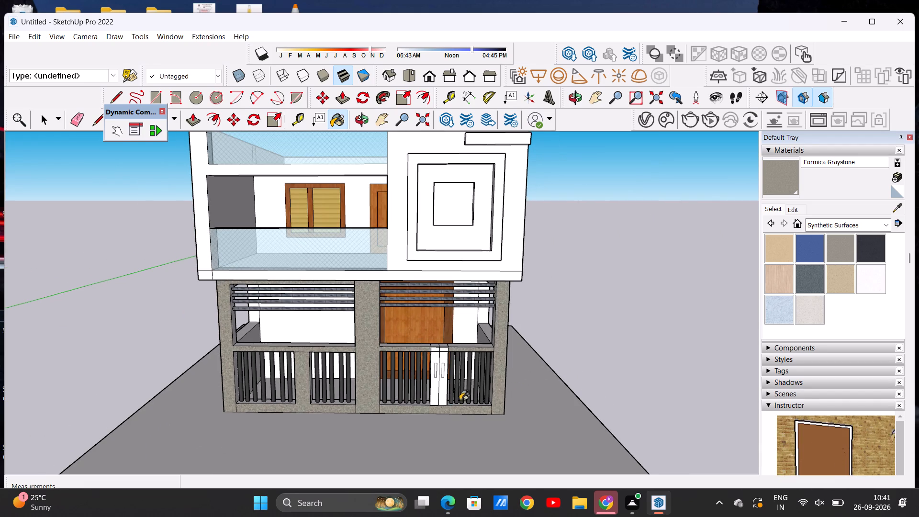
Draw an edge about 2 1/8" long across the railing's top rail where it meets the outer pillar away from the door.
scroll(413, 399, "down", 4)
middle_click_drag(414, 419, 413, 397)
scroll(340, 371, "up", 8)
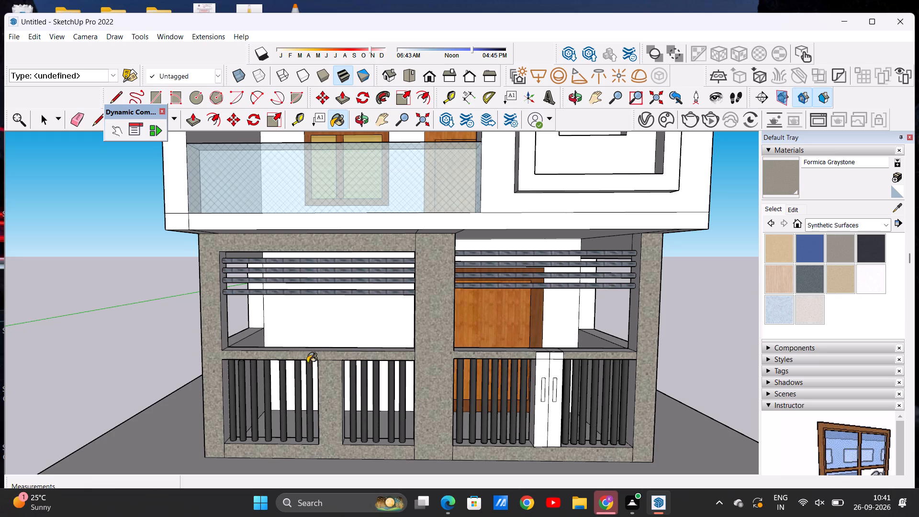
scroll(230, 368, "up", 3)
key("space")
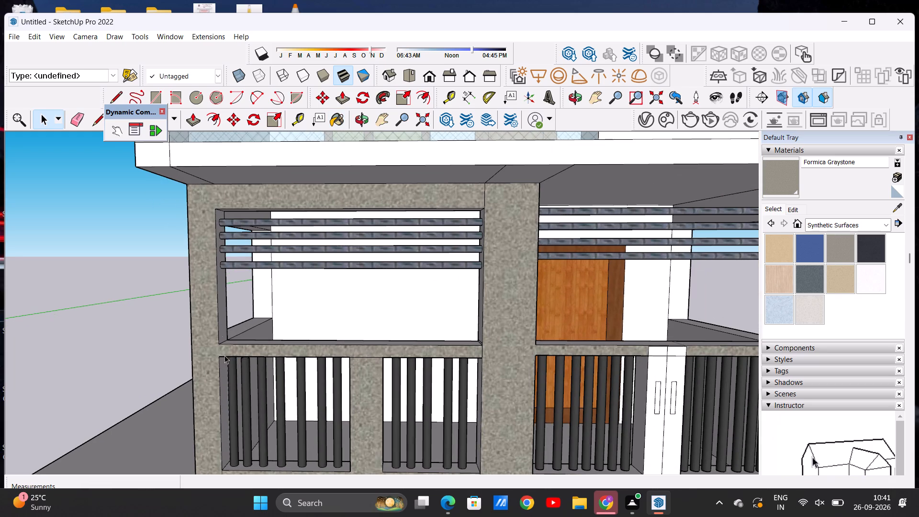
left_click(116, 94)
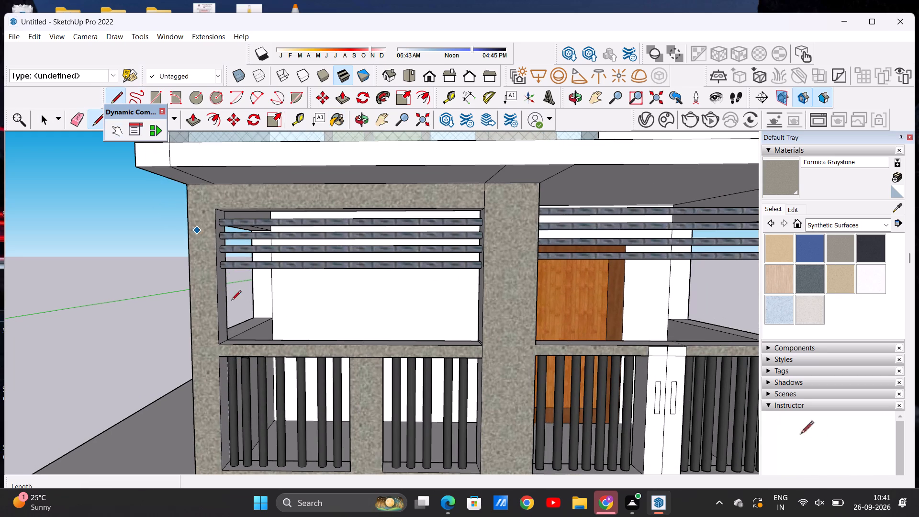
scroll(214, 358, "up", 5)
left_click(224, 359)
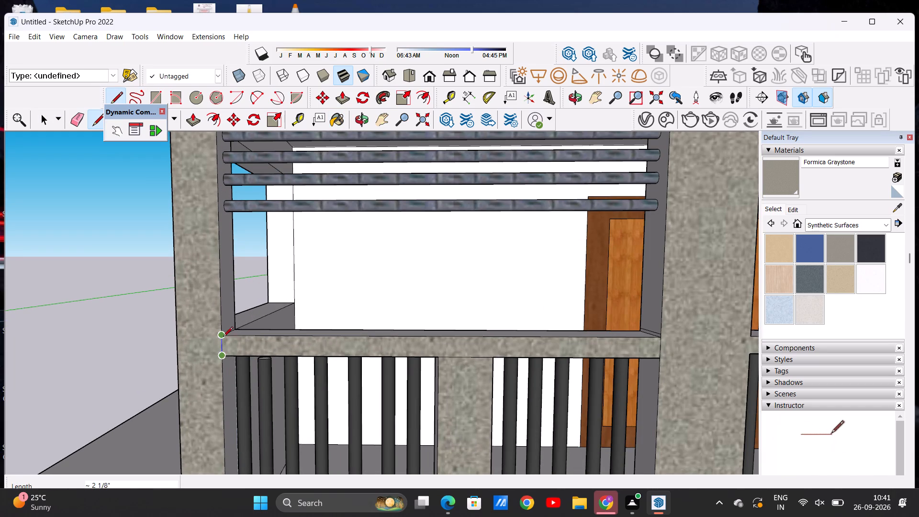
left_click(223, 336)
Draw an edge about 1 3/4" long across the gate's top rail where it meets the central pillar.
scroll(218, 336, "down", 8)
scroll(438, 344, "up", 6)
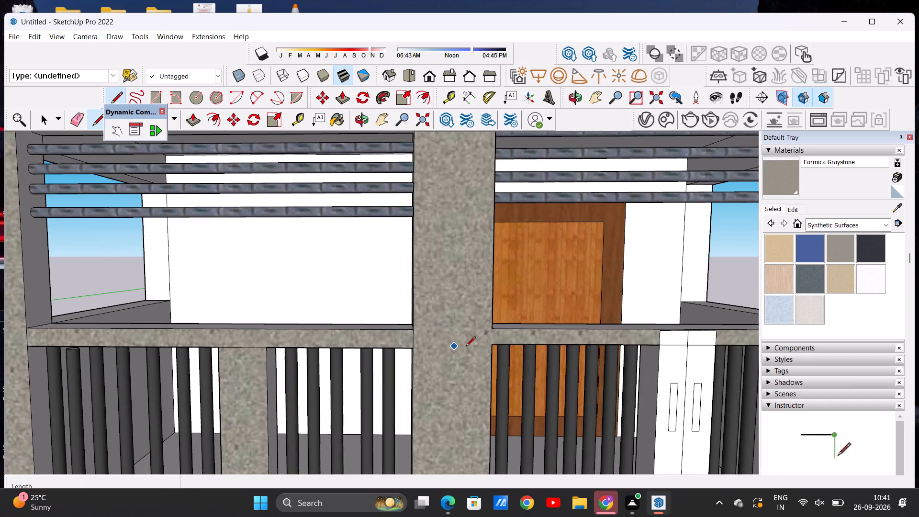
scroll(430, 343, "down", 6)
scroll(504, 340, "up", 11)
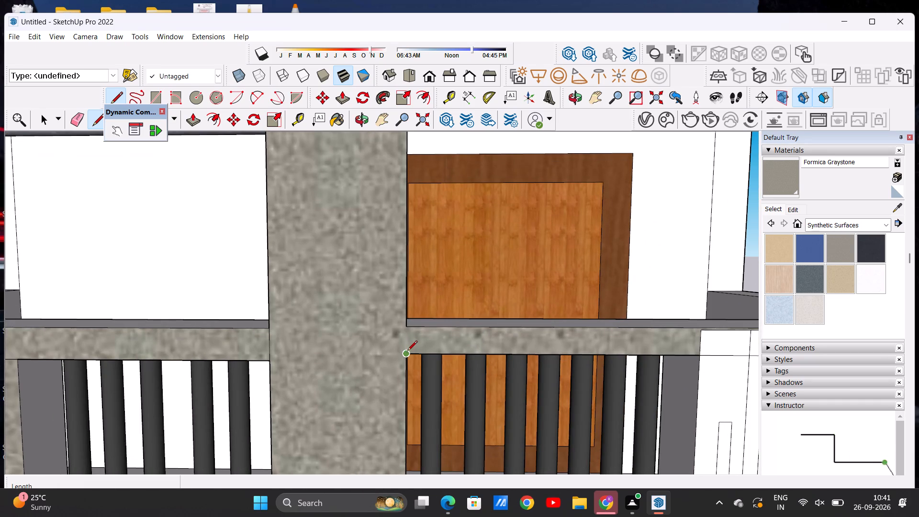
left_click(407, 354)
left_click(406, 327)
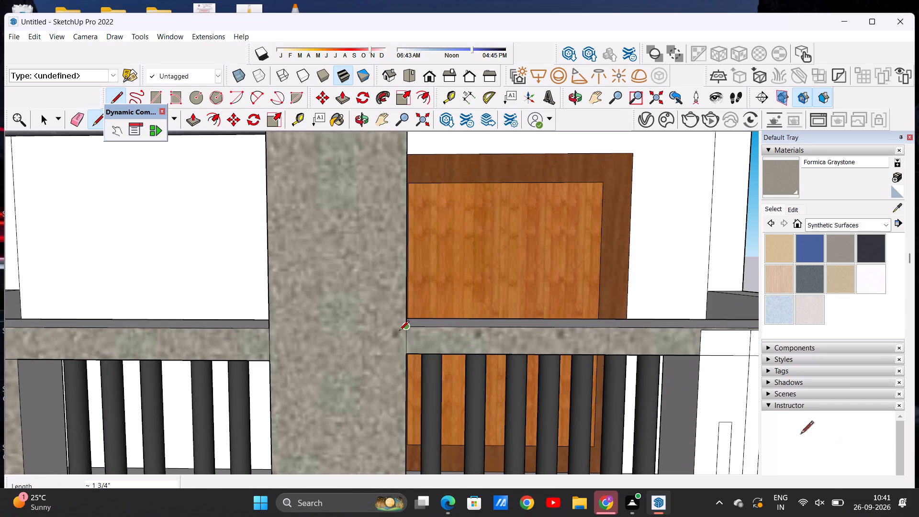
scroll(399, 331, "down", 12)
scroll(603, 331, "up", 6)
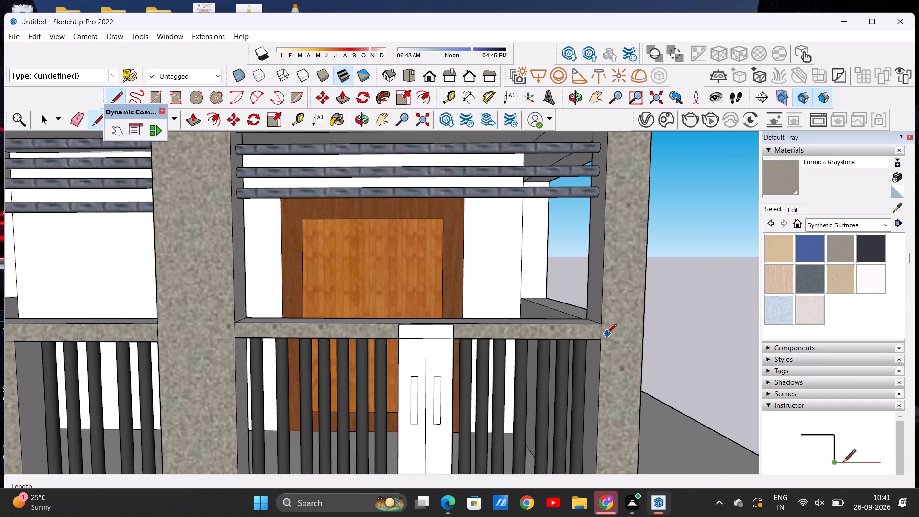
key("space")
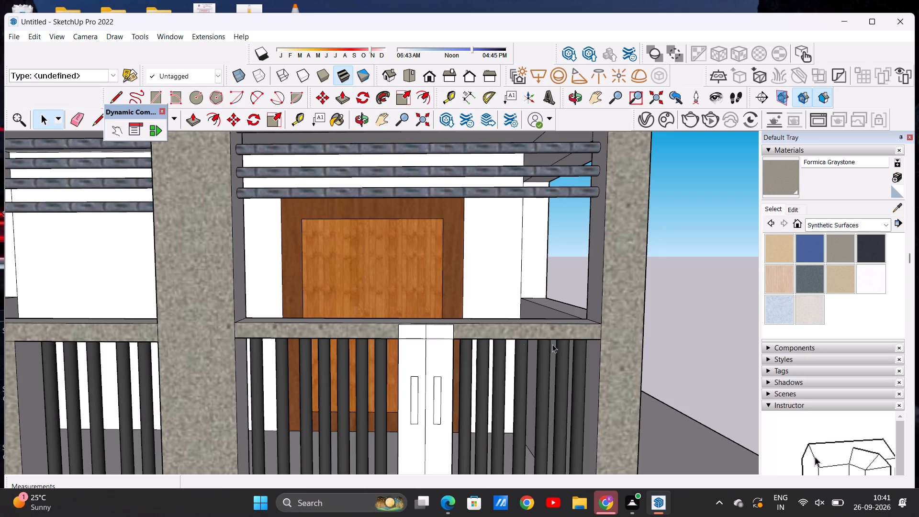
Paint both gate handle posts, including their top sections, with Color E08 from the Colors collection.
scroll(505, 340, "down", 12)
scroll(409, 335, "down", 3)
scroll(511, 337, "up", 4)
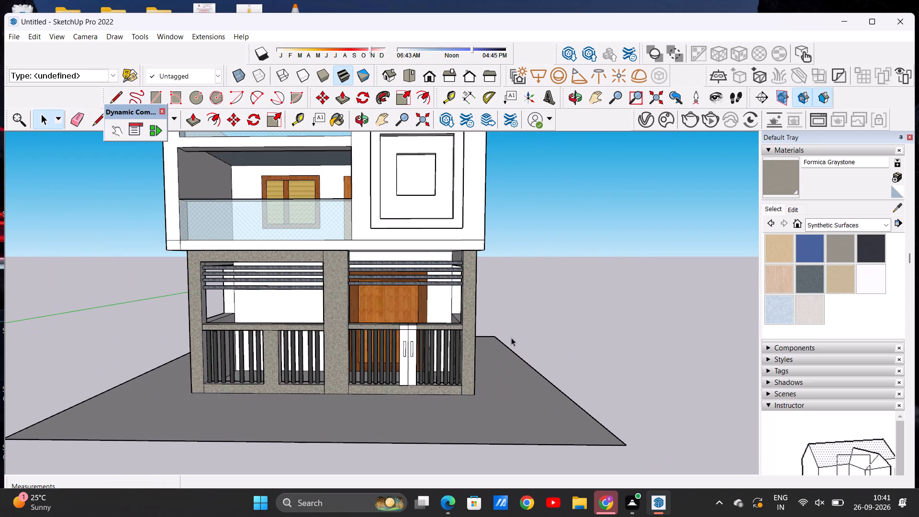
scroll(506, 341, "up", 2)
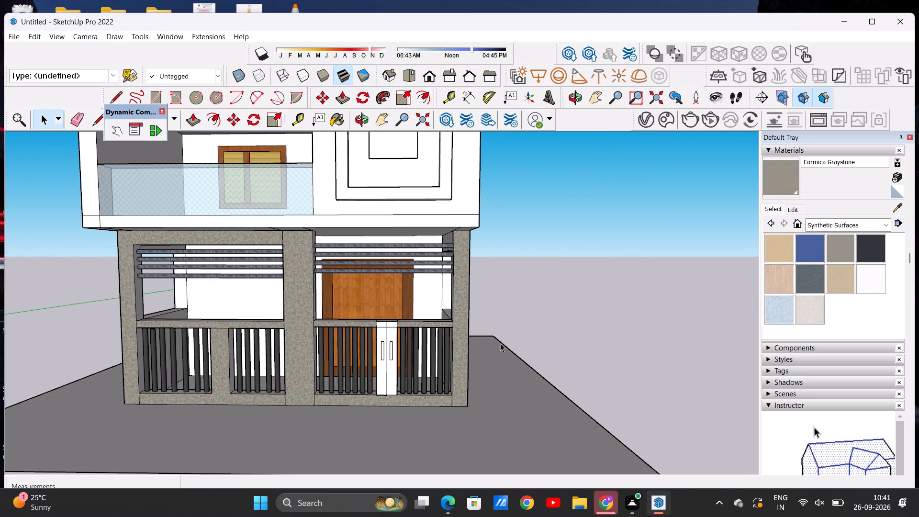
left_click(882, 225)
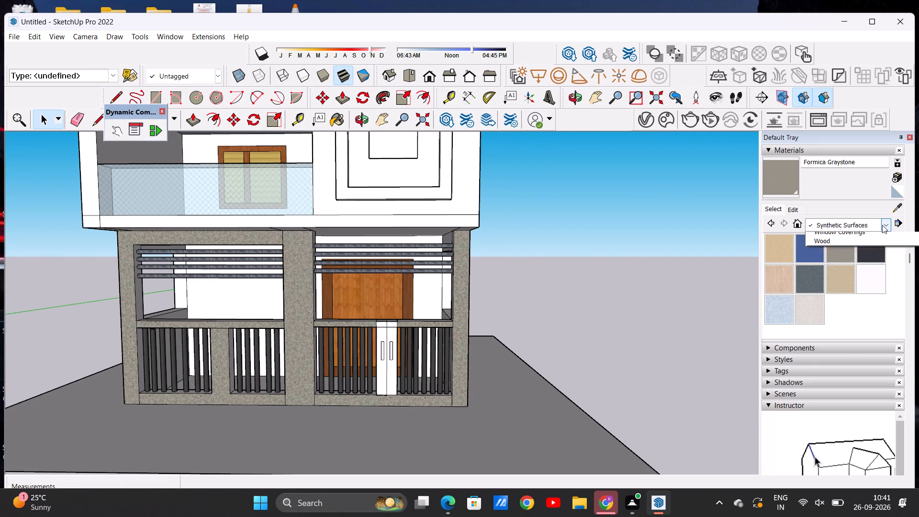
left_click(880, 268)
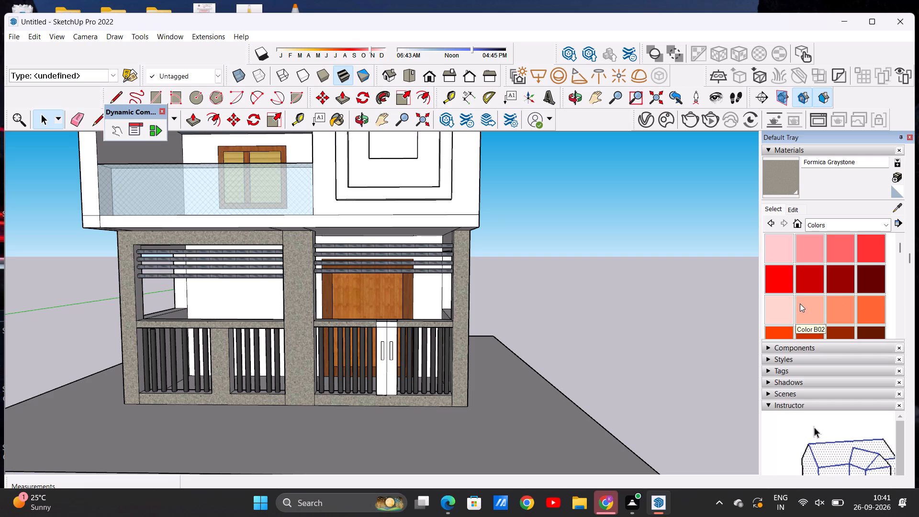
scroll(801, 303, "down", 4)
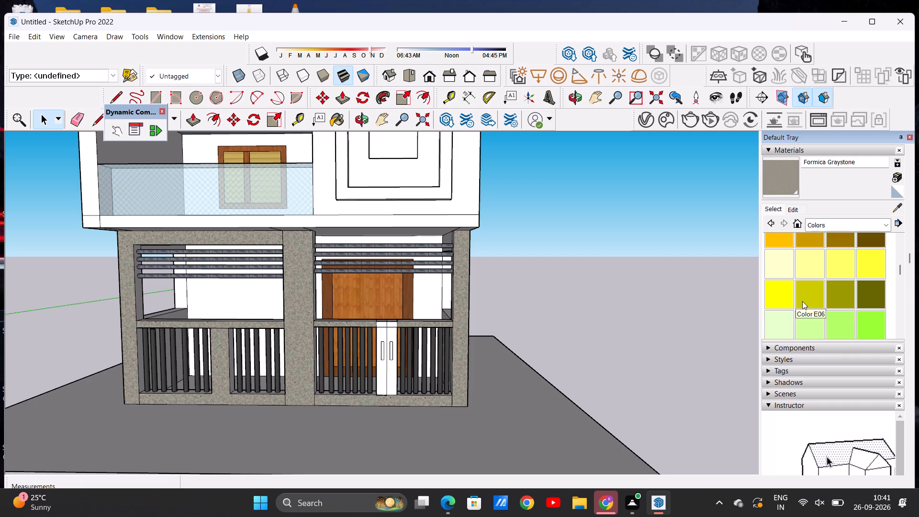
left_click(865, 284)
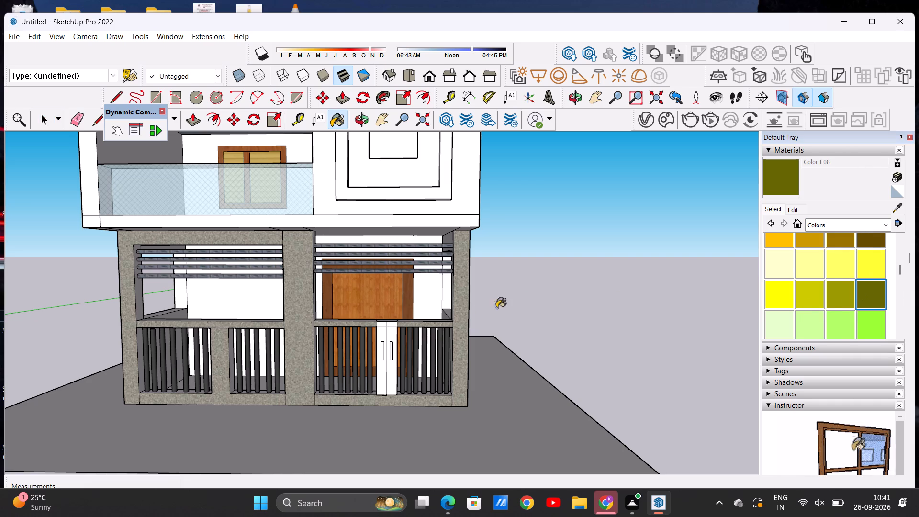
scroll(414, 341, "up", 16)
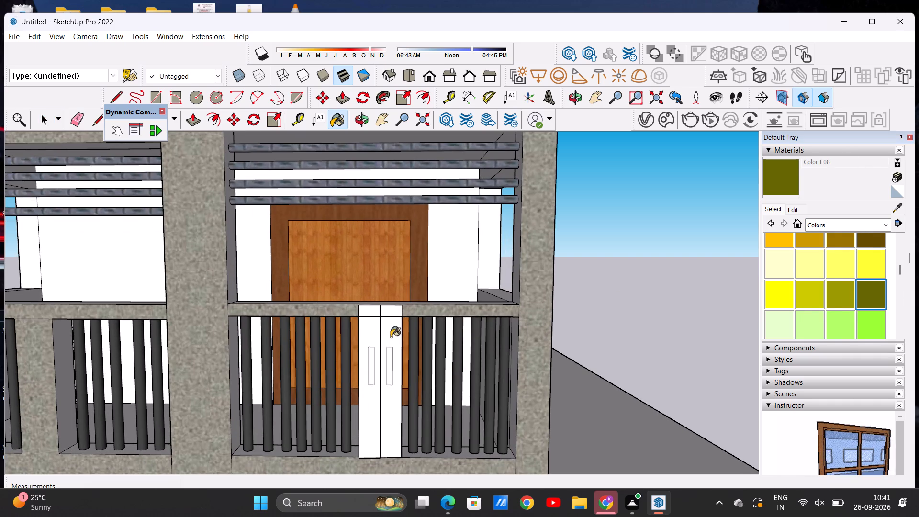
left_click(391, 337)
left_click(369, 333)
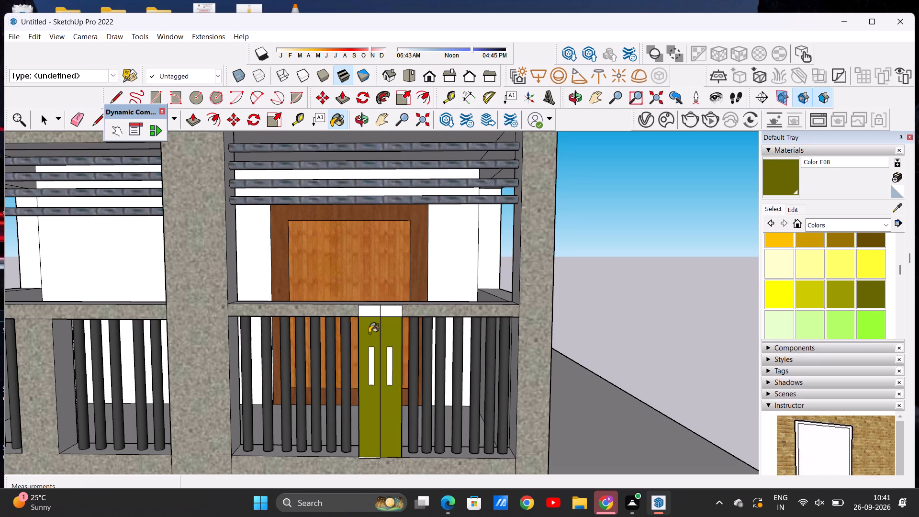
left_click(369, 314)
left_click(387, 312)
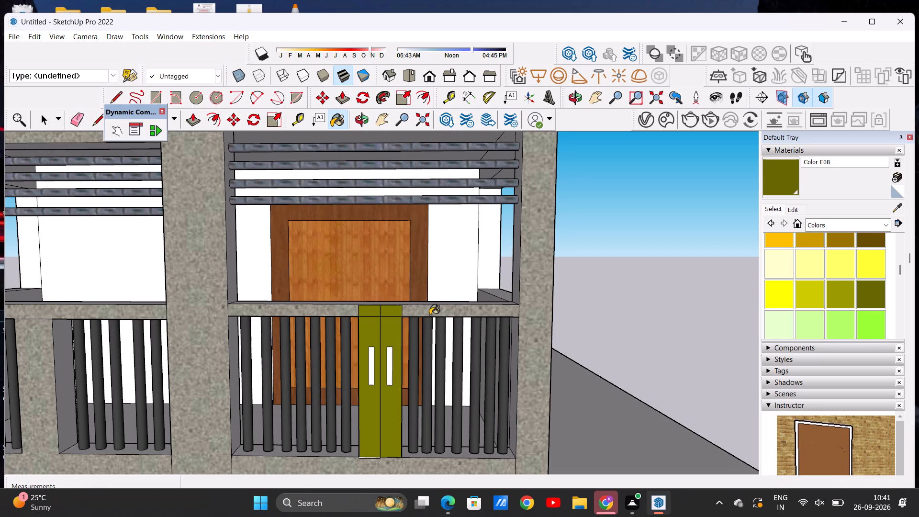
Paint the top rails of the gate and the railing with Color E08.
left_click(430, 312)
scroll(436, 305, "down", 4)
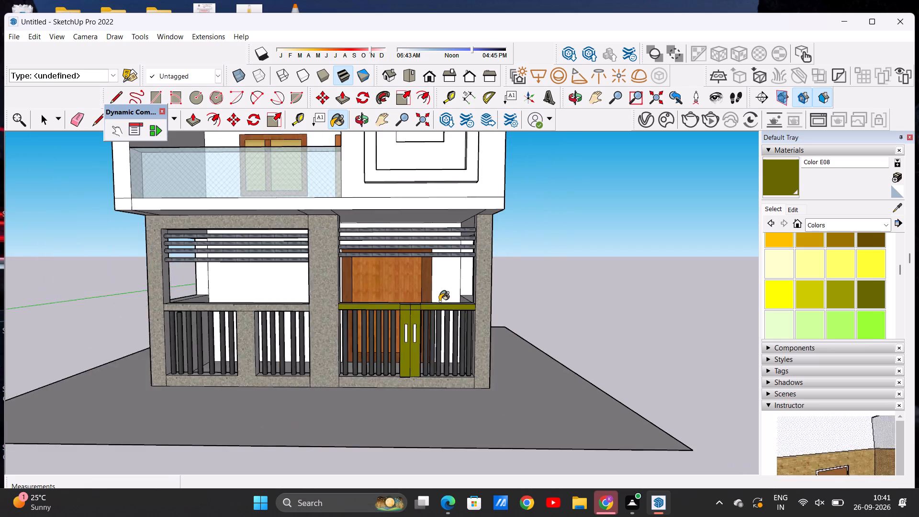
scroll(439, 301, "down", 6)
scroll(306, 306, "up", 5)
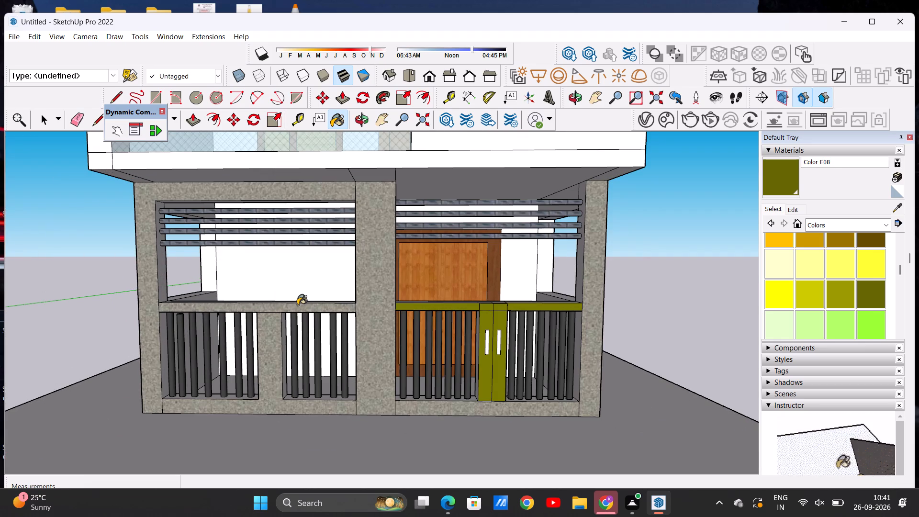
left_click(297, 305)
Paint the railing's wide post with Color E08.
scroll(297, 305, "down", 4)
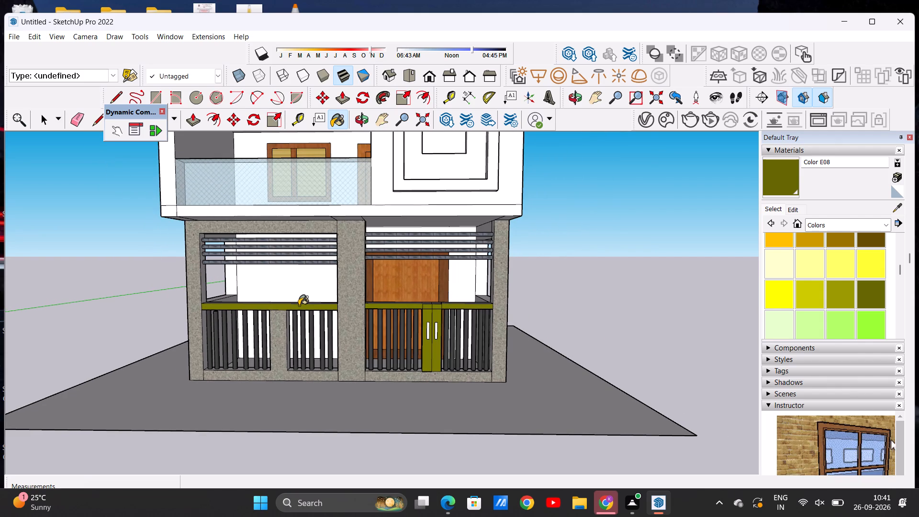
scroll(264, 338, "up", 5)
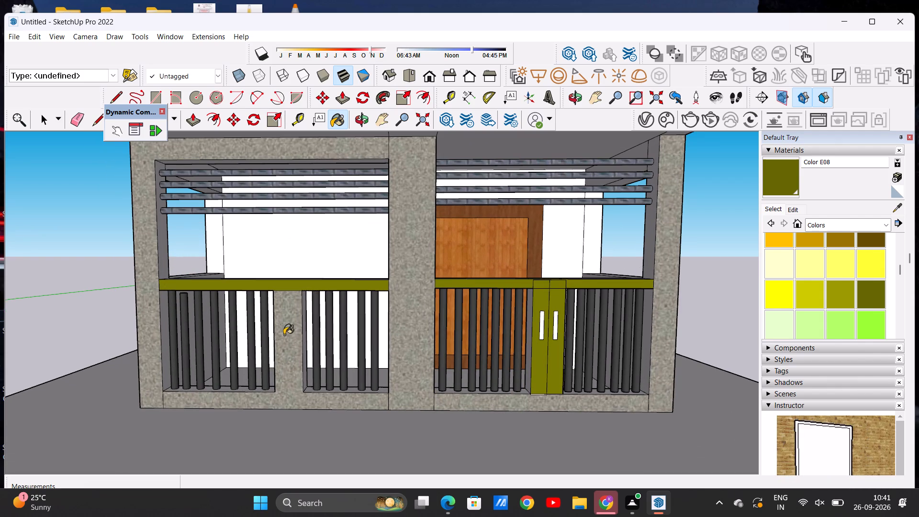
left_click(284, 335)
Draw an edge about 5 9/16" long across the foot of the railing's wide post to split it from the base strip.
scroll(281, 348, "down", 2)
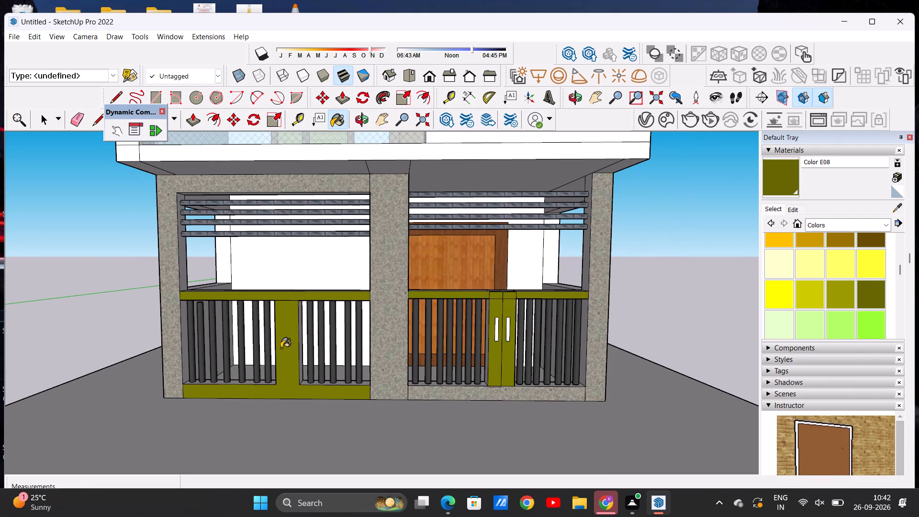
key("space")
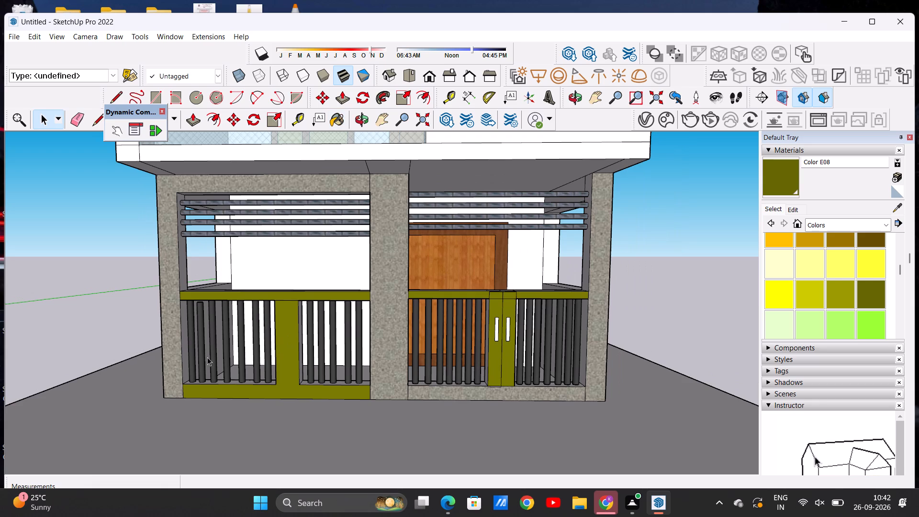
left_click(115, 97)
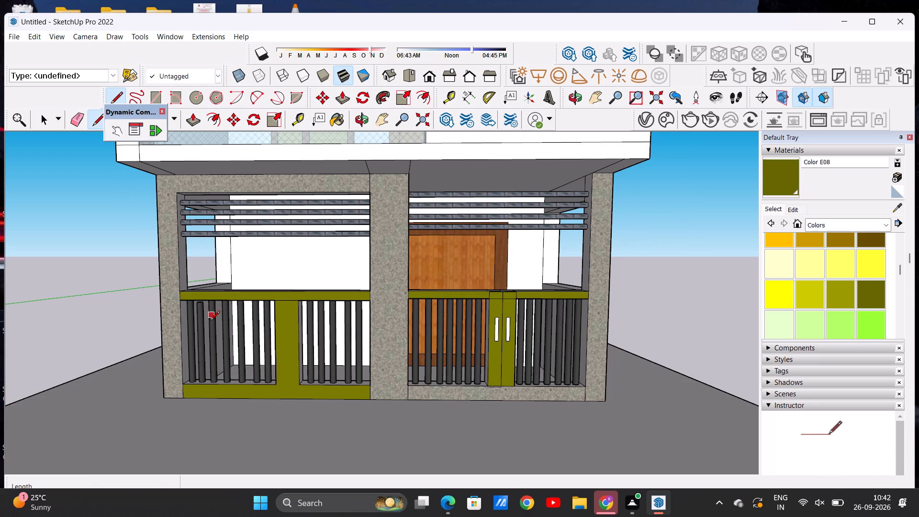
scroll(228, 373, "up", 6)
left_click(324, 395)
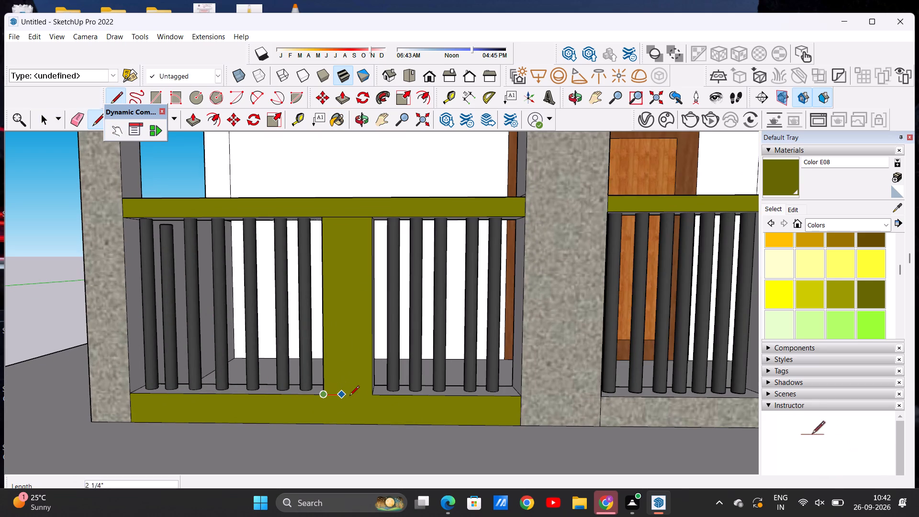
left_click(375, 398)
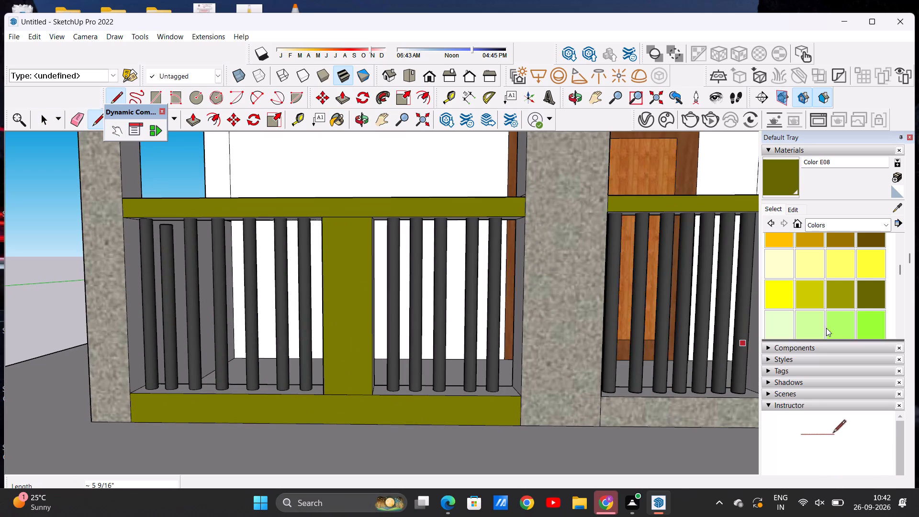
Repaint the base strip beneath the railing with Formica Graystone from Synthetic Surfaces.
scroll(392, 324, "down", 8)
scroll(383, 322, "up", 6)
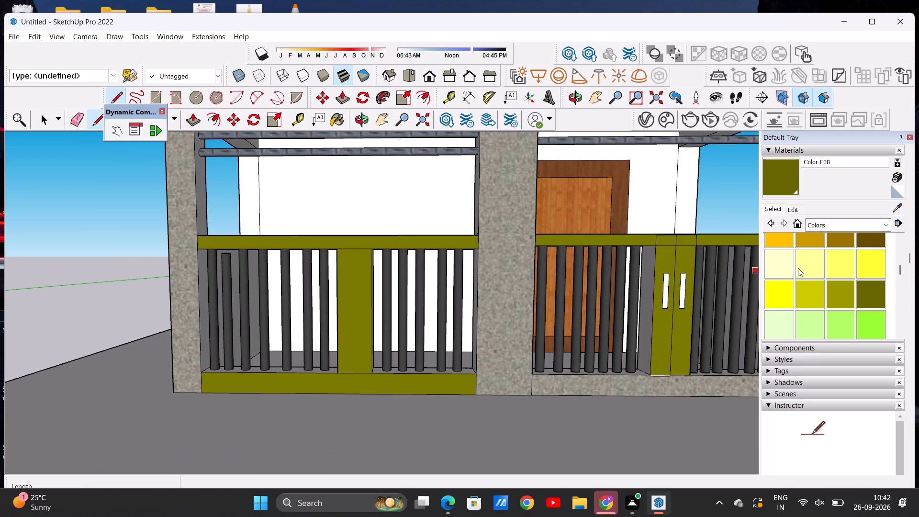
left_click(888, 230)
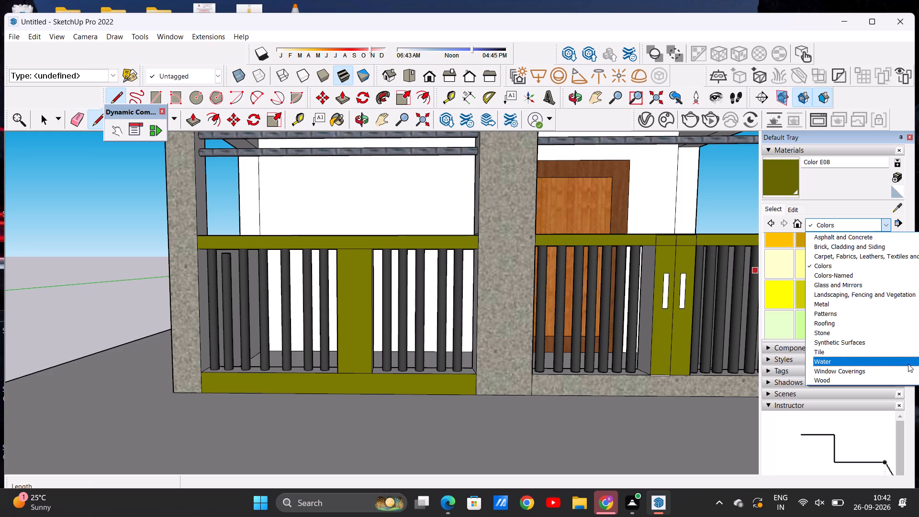
left_click(895, 346)
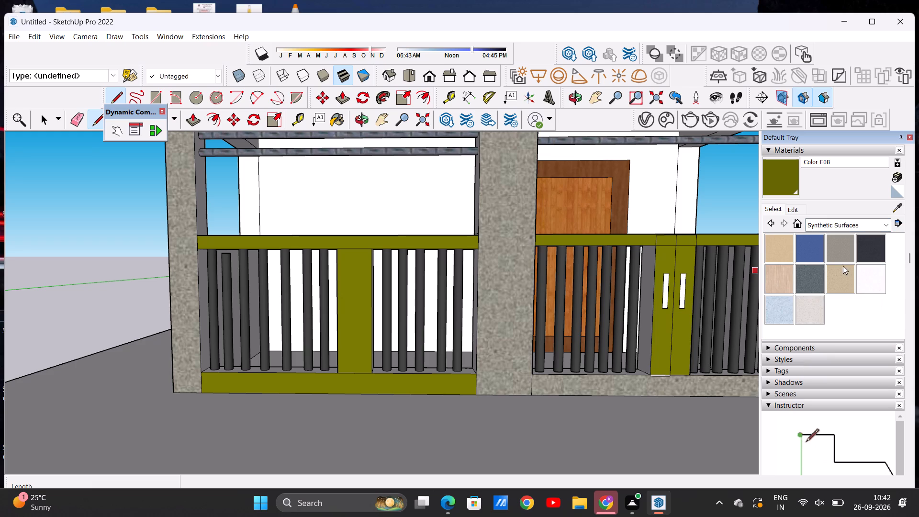
left_click(836, 244)
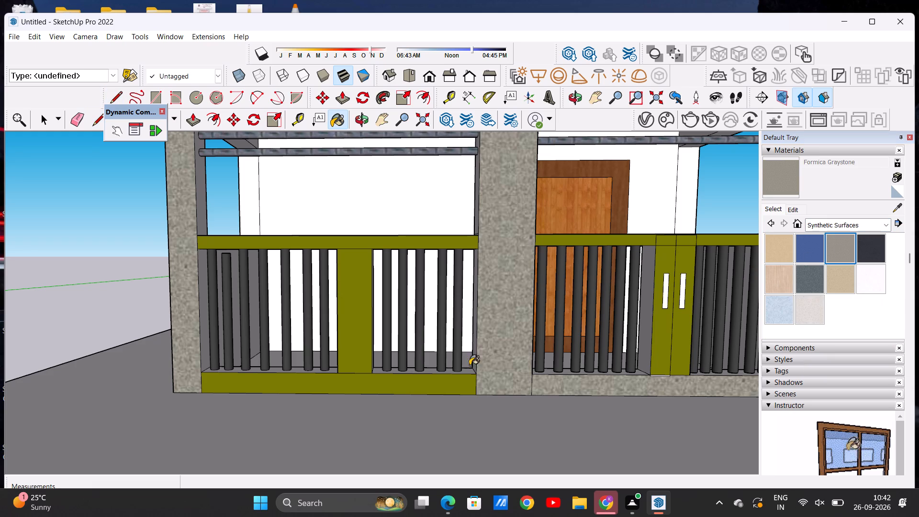
left_click(449, 382)
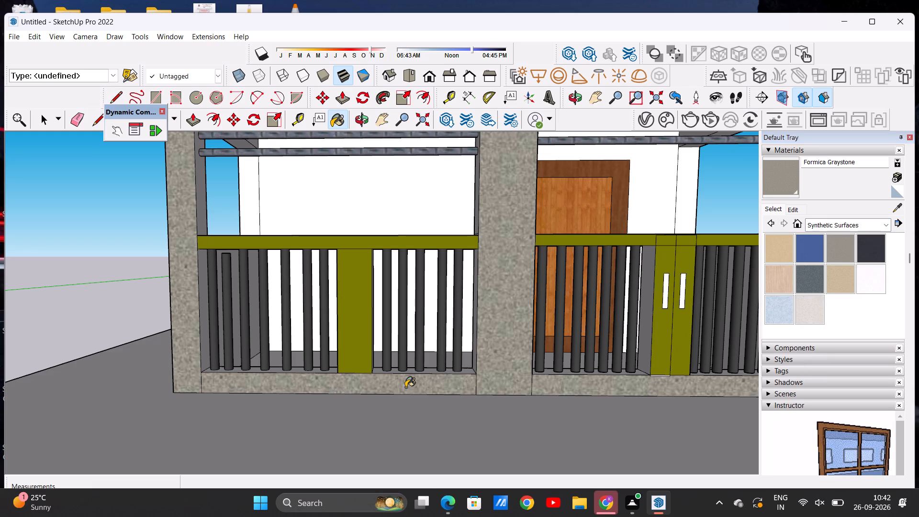
Examine the painted railing and gate within the whole front elevation.
scroll(404, 388, "up", 3)
scroll(404, 388, "down", 16)
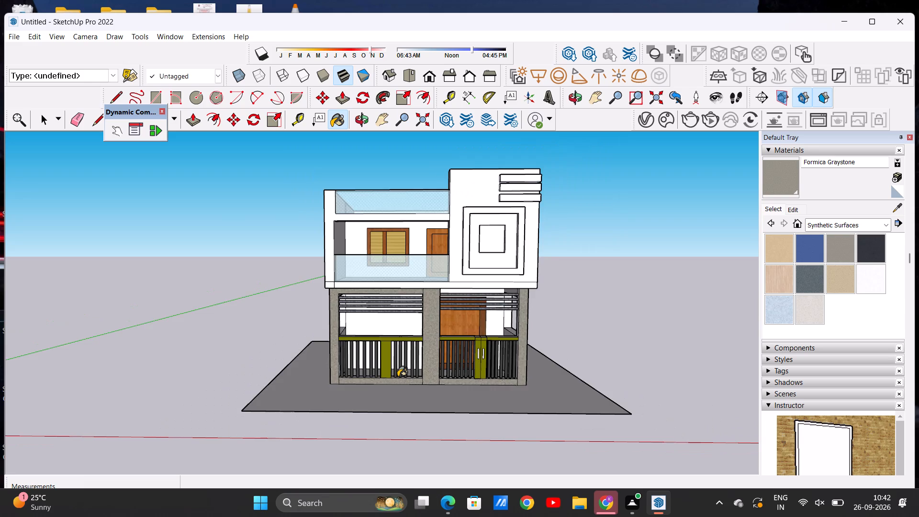
scroll(398, 377, "down", 2)
scroll(516, 355, "up", 6)
scroll(501, 361, "down", 5)
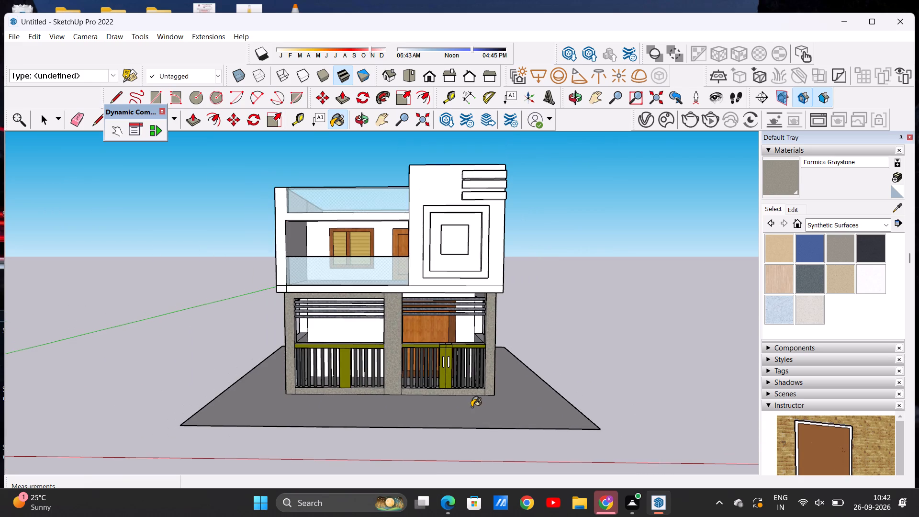
Examine the painted front elevation from several distances and angles.
middle_click_drag(471, 411, 465, 396)
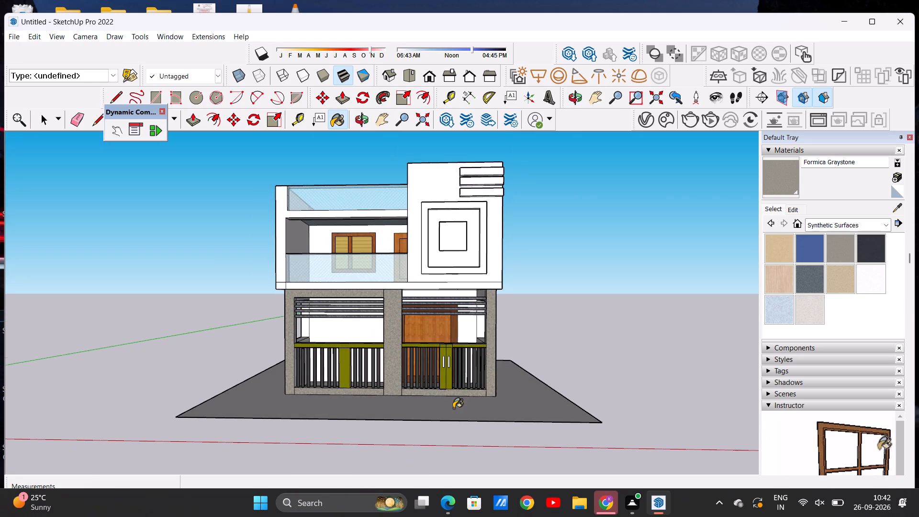
scroll(453, 408, "up", 3)
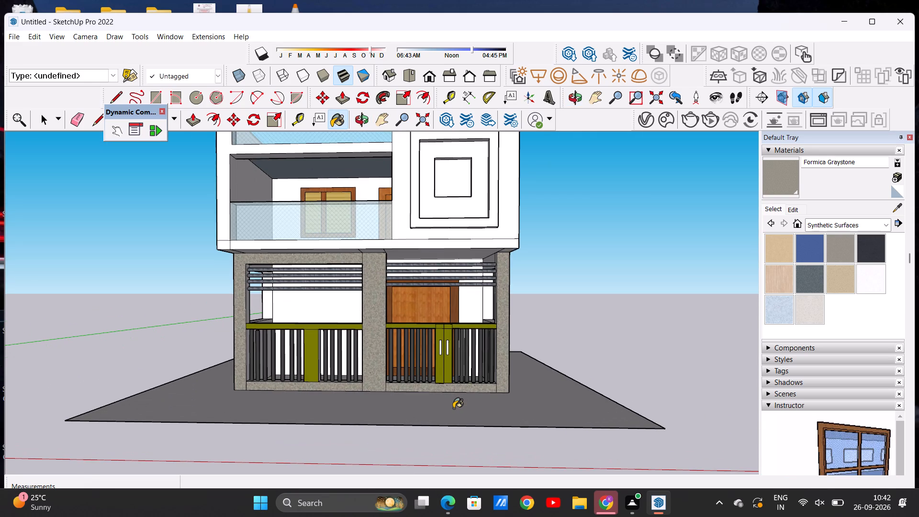
key("space")
scroll(342, 341, "down", 8)
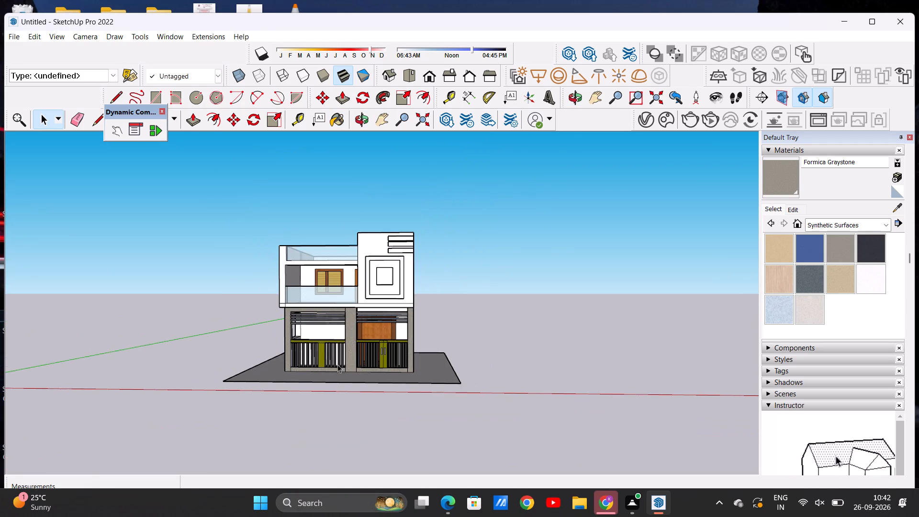
scroll(333, 305, "up", 6)
scroll(363, 331, "up", 4)
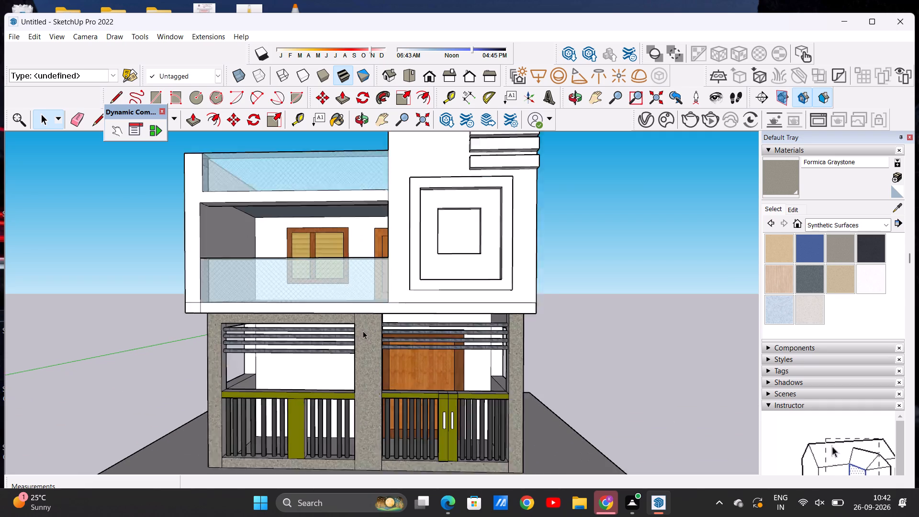
scroll(363, 331, "up", 2)
middle_click_drag(404, 330, 336, 336)
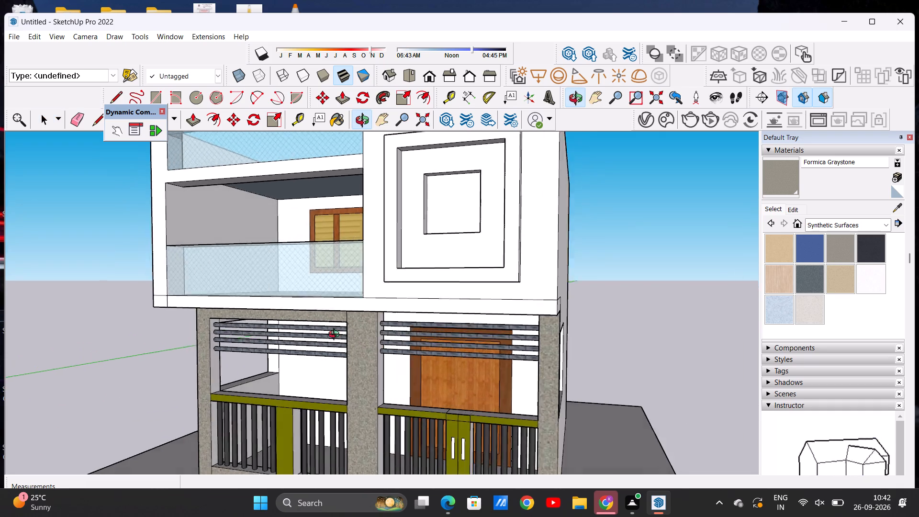
middle_click_drag(336, 336, 395, 327)
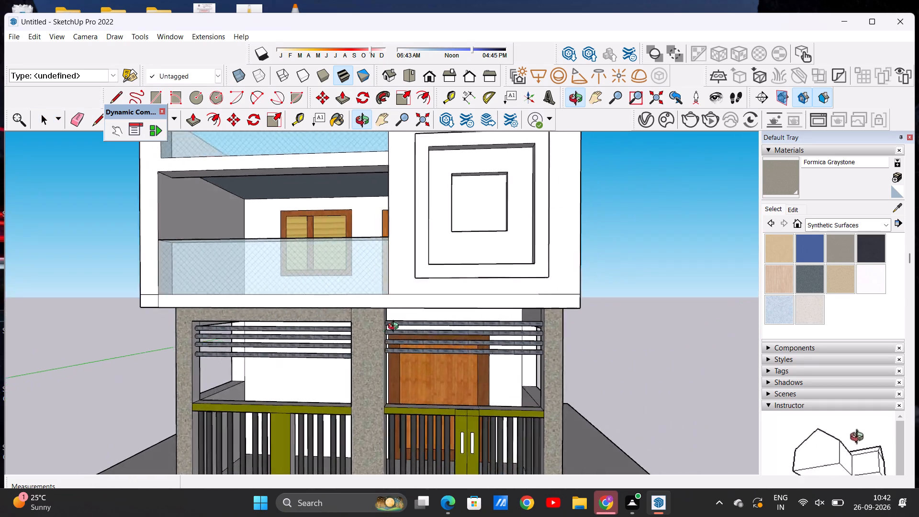
Erase the two dividing lines crossing the upper floor's soffit above the porch's central column.
middle_click_drag(395, 327, 413, 230)
middle_click(413, 230)
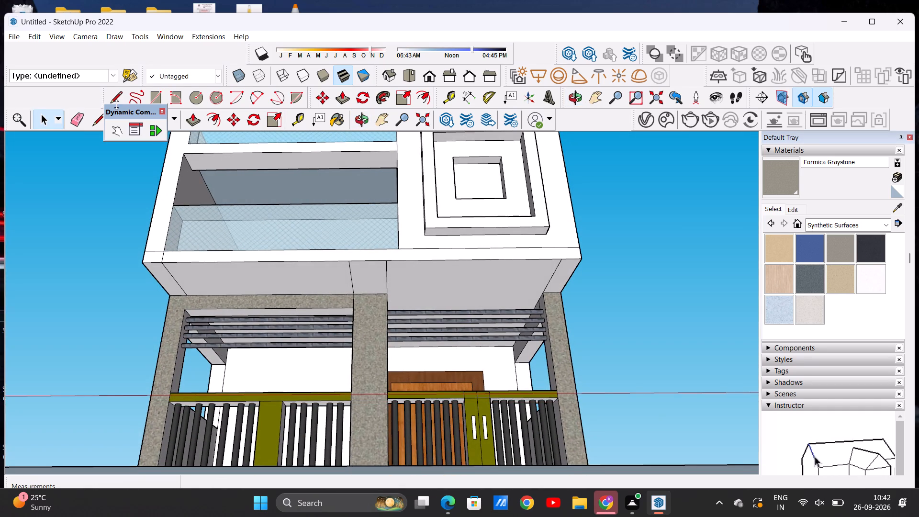
left_click(80, 126)
scroll(356, 309, "up", 7)
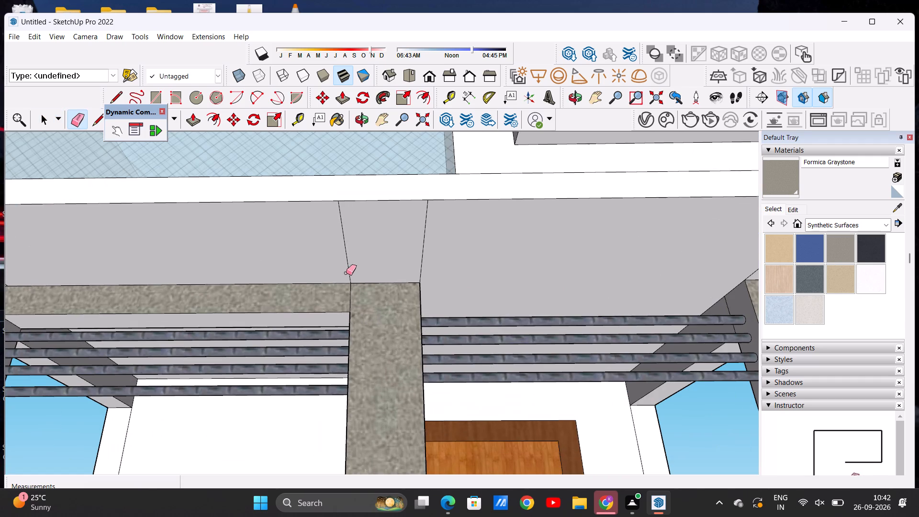
left_click_drag(321, 254, 437, 250)
scroll(374, 248, "down", 6)
middle_click_drag(378, 258, 391, 429)
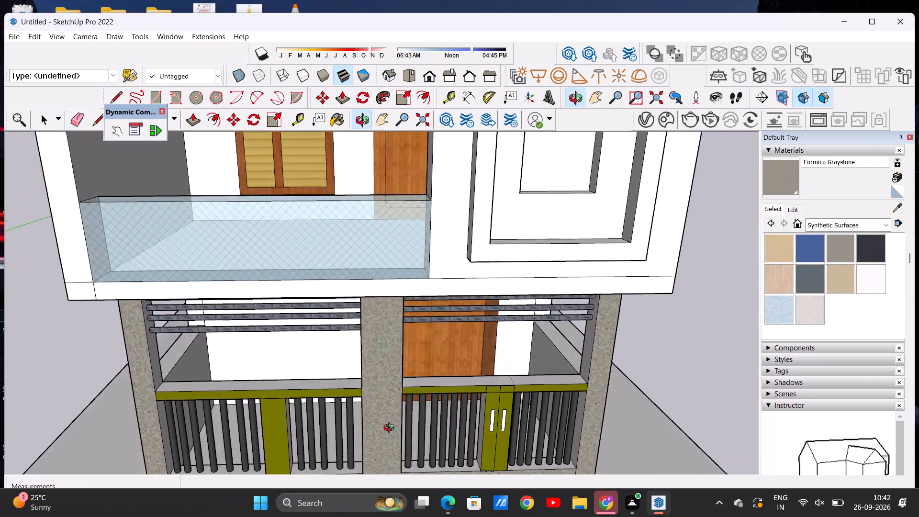
middle_click_drag(391, 429, 385, 227)
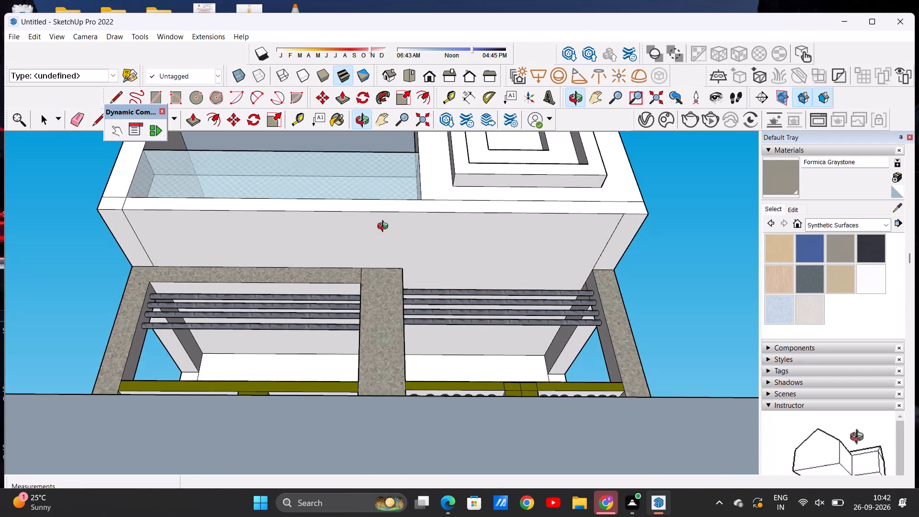
middle_click_drag(385, 227, 383, 235)
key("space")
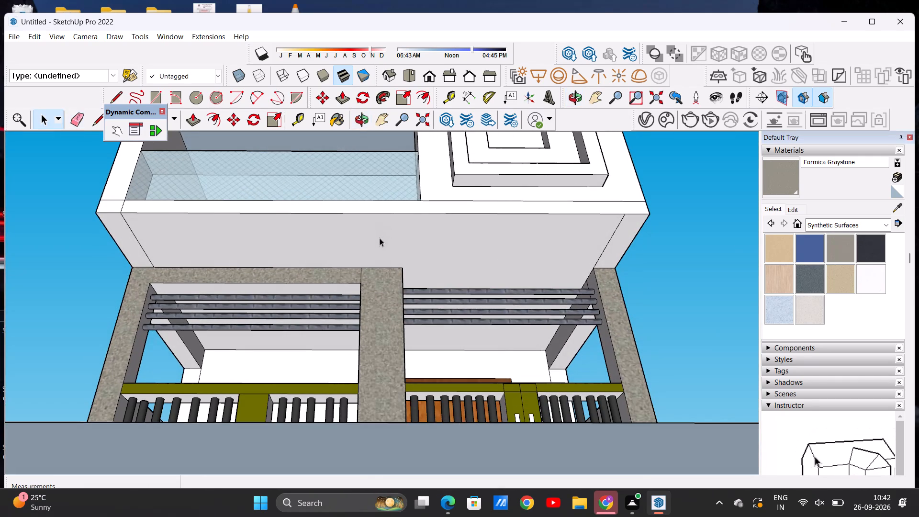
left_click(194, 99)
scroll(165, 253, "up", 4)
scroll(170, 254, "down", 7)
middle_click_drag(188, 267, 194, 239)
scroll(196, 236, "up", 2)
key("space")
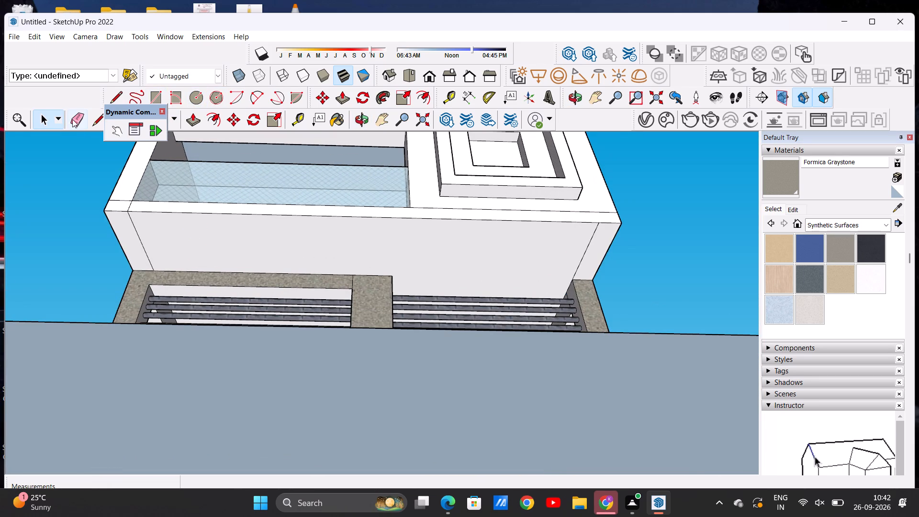
Erase the remaining dividing lines at both ends of the soffit to leave one continuous face.
left_click(57, 132)
left_click(76, 117)
left_click_drag(131, 246, 167, 239)
scroll(161, 223, "down", 1)
middle_click_drag(162, 223, 202, 369)
scroll(208, 239, "down", 8)
middle_click_drag(196, 232, 196, 237)
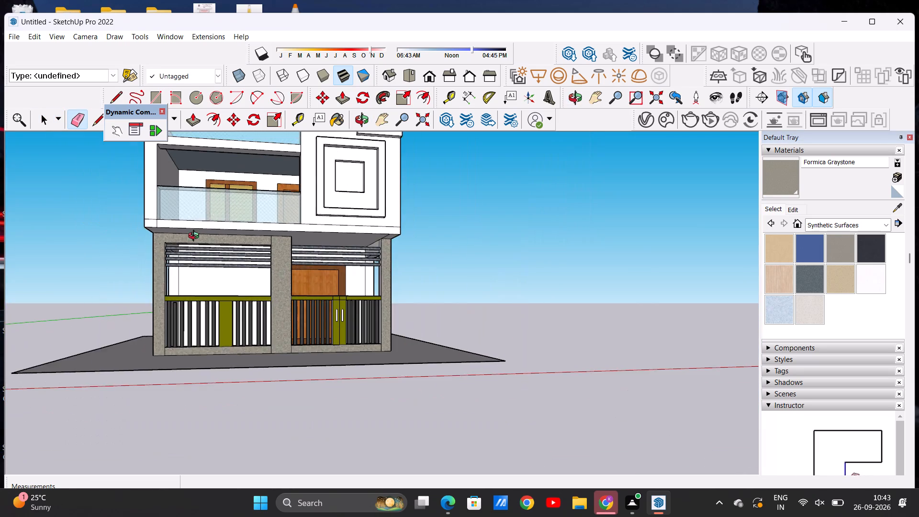
middle_click_drag(196, 237, 155, 146)
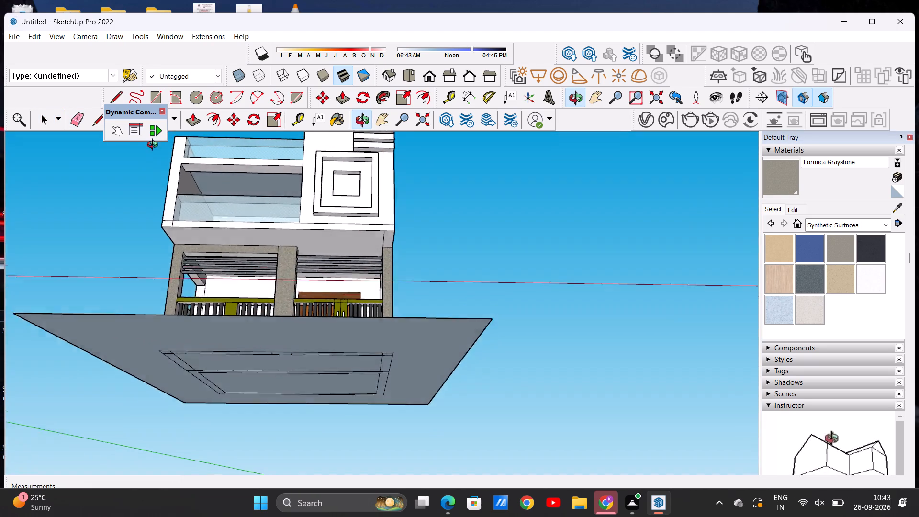
middle_click_drag(155, 146, 152, 131)
middle_click_drag(440, 394, 437, 300)
middle_click_drag(410, 269, 410, 372)
scroll(374, 270, "up", 4)
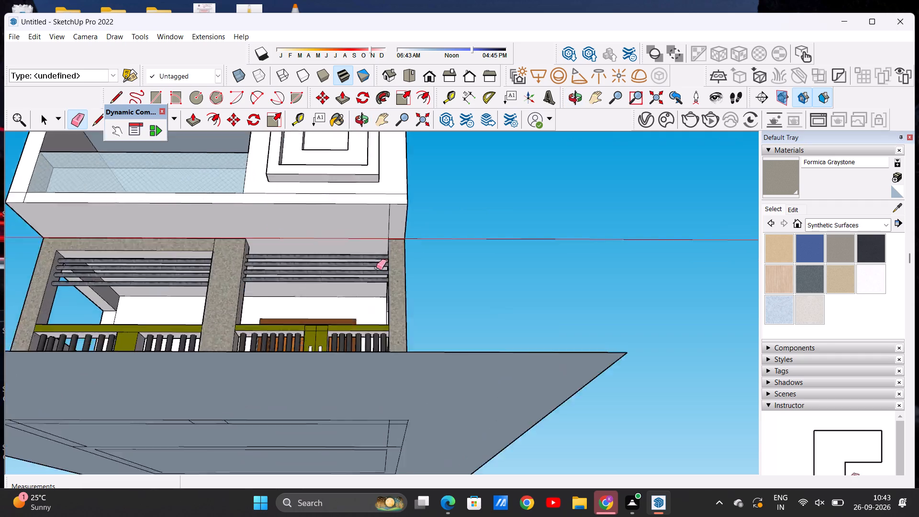
scroll(376, 268, "up", 9)
left_click_drag(388, 214, 393, 213)
scroll(392, 225, "down", 15)
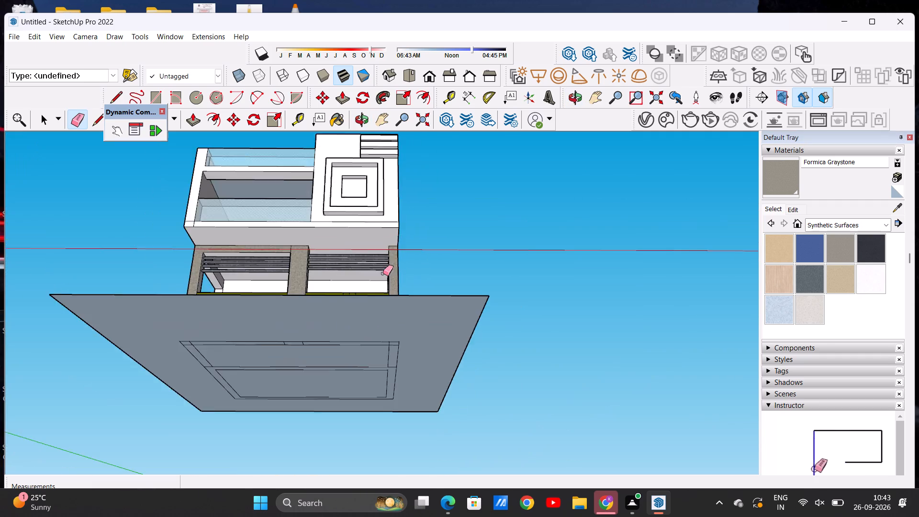
Draw a circle of about 2 7/8" radius on the soffit near the balcony-side end.
scroll(383, 273, "down", 7)
middle_click_drag(288, 320, 291, 466)
scroll(293, 421, "down", 1)
middle_click_drag(303, 323, 296, 249)
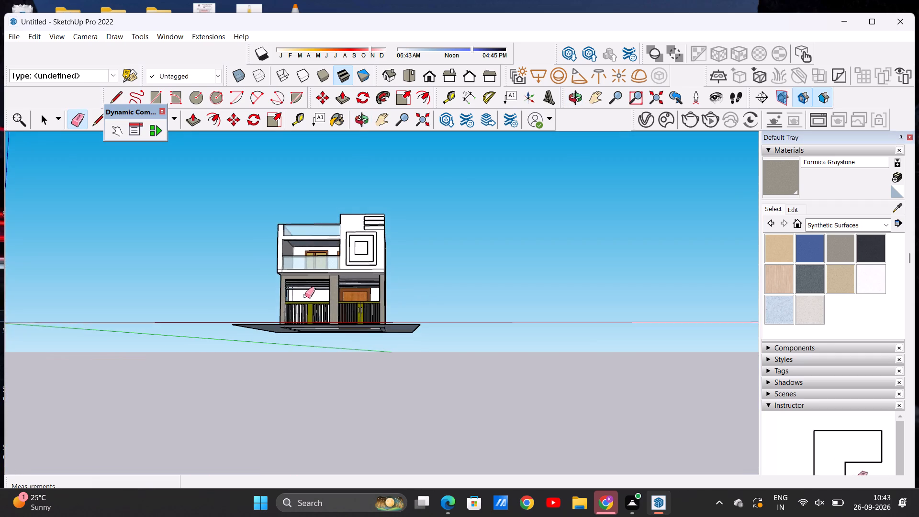
scroll(305, 298, "up", 12)
middle_click_drag(292, 320, 292, 248)
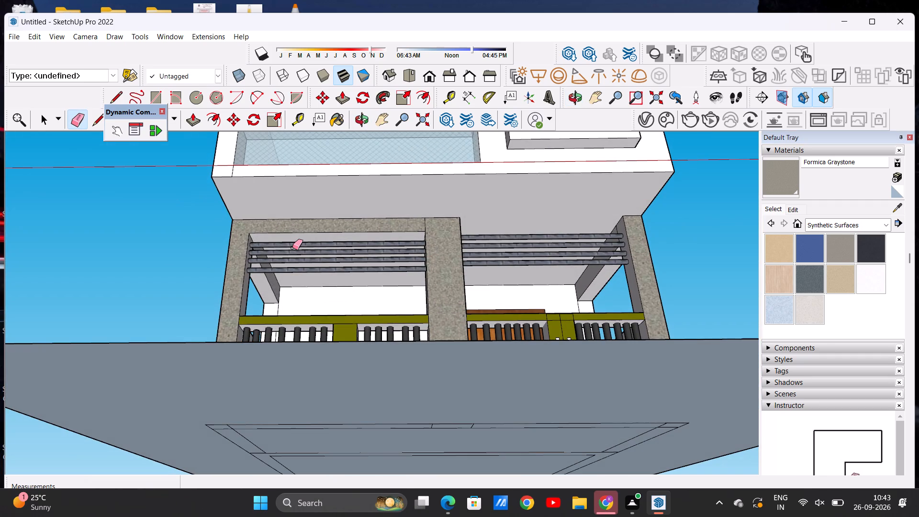
key("space")
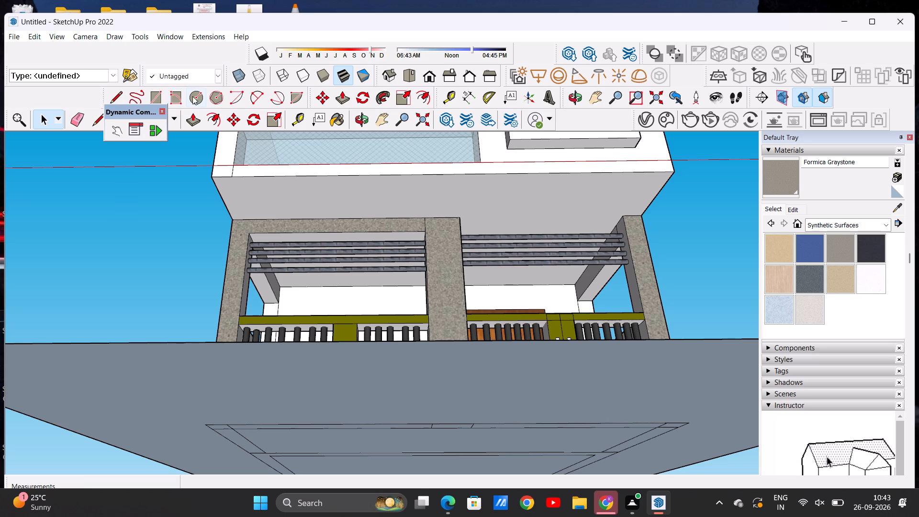
left_click(195, 95)
scroll(270, 205, "up", 4)
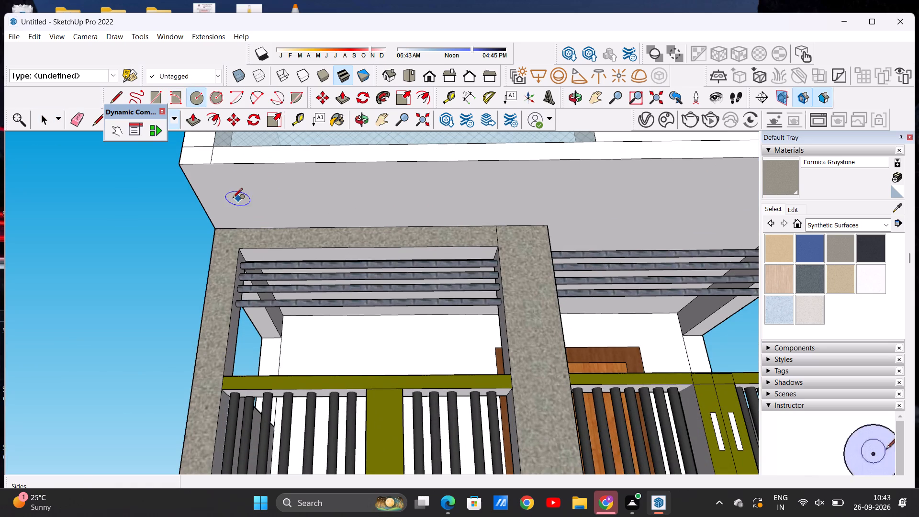
left_click(238, 197)
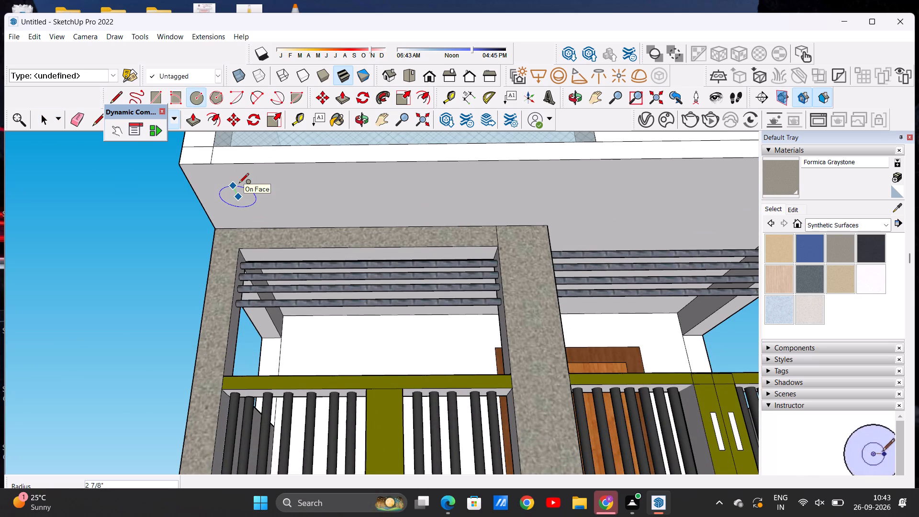
left_click(239, 184)
key("space")
Copy the soffit circle, with its face, about 7' 7 1/8" along the soffit to the opposite end.
double_click(237, 193)
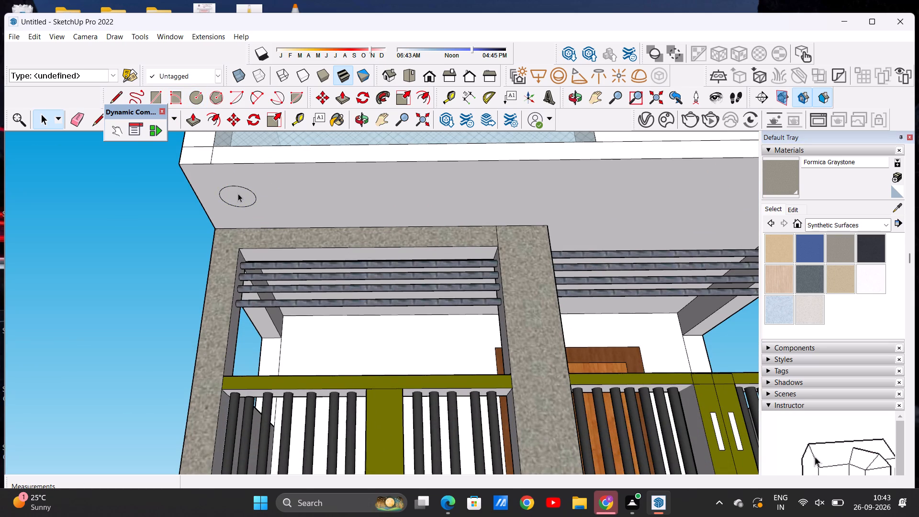
left_click(237, 119)
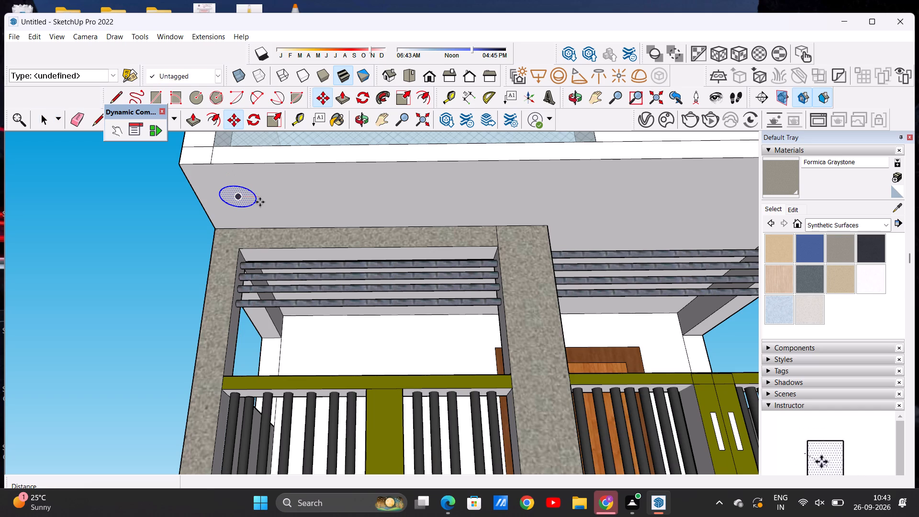
left_click(257, 201)
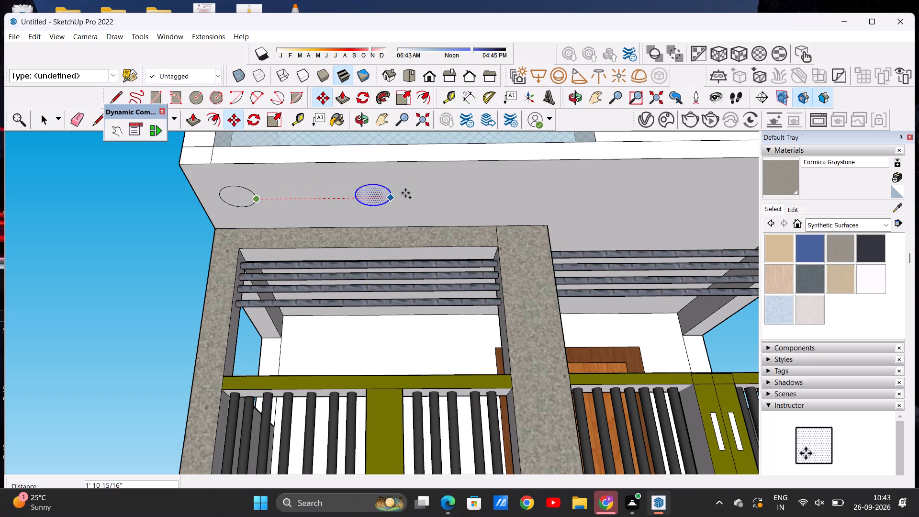
scroll(413, 195, "down", 7)
scroll(619, 193, "up", 2)
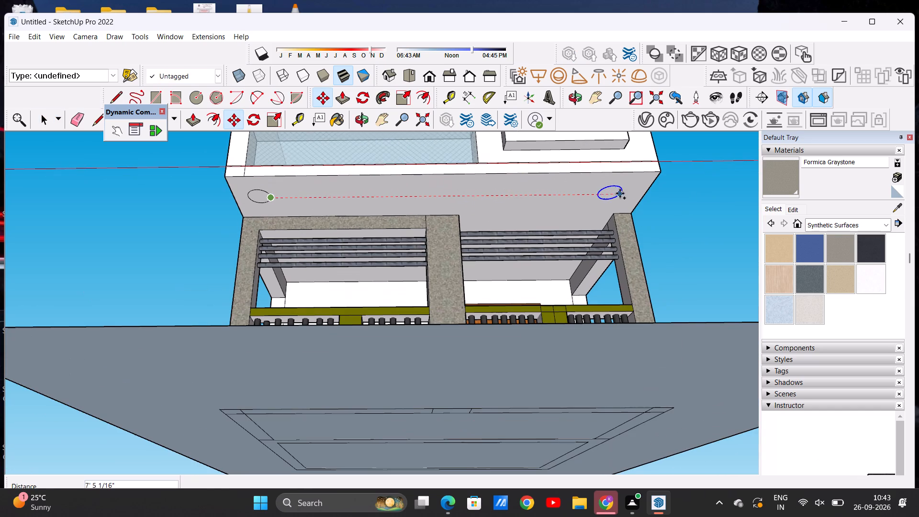
left_click(628, 193)
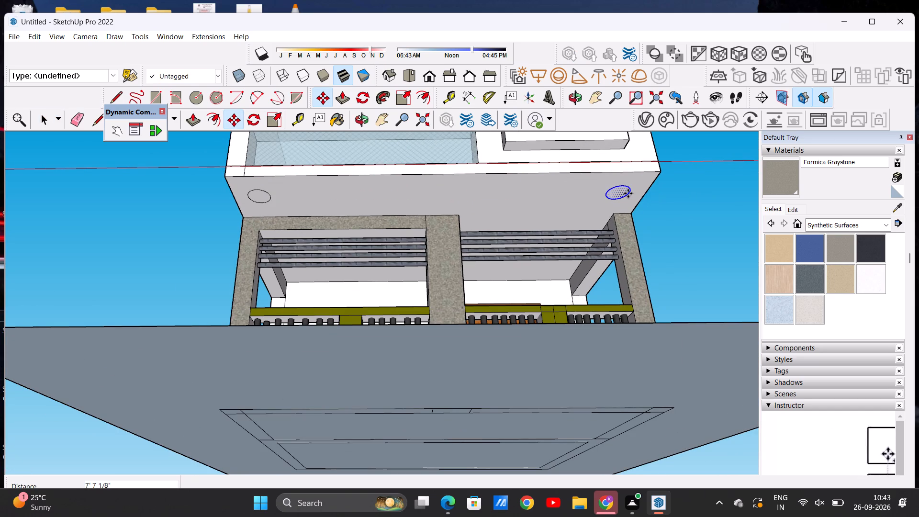
Place three more circle copies between the end circles, at successive offsets of about 5' 7 11/16", 3' 9" and 1' 9 7/16".
left_click(628, 194)
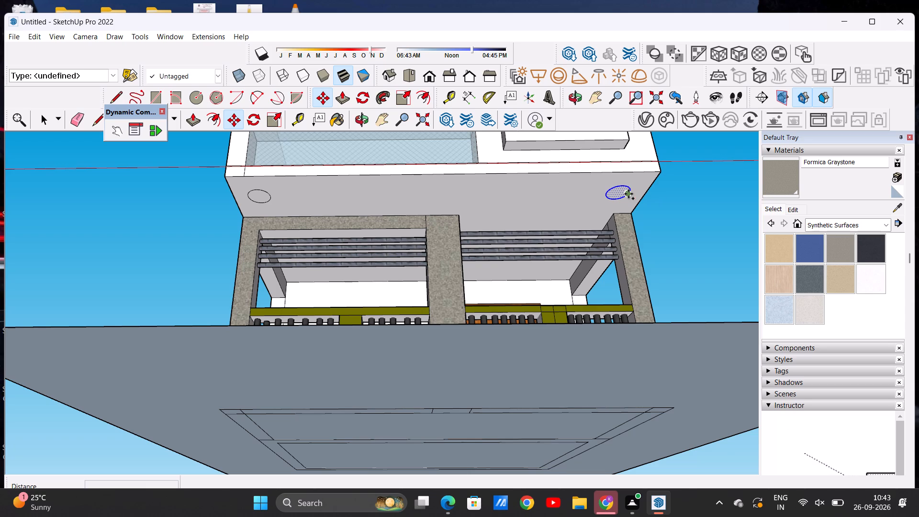
left_click(362, 198)
left_click(362, 198)
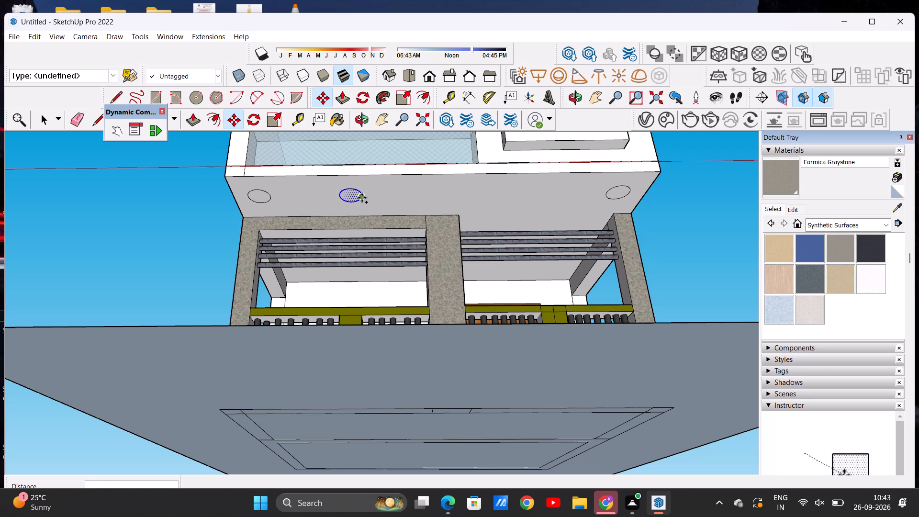
left_click(535, 192)
left_click(535, 193)
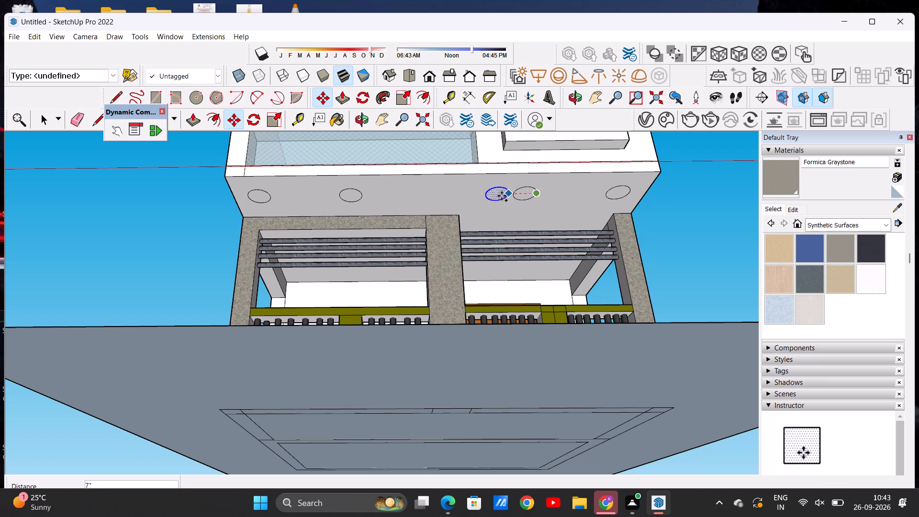
left_click(451, 197)
type("B")
key("space")
left_click(705, 204)
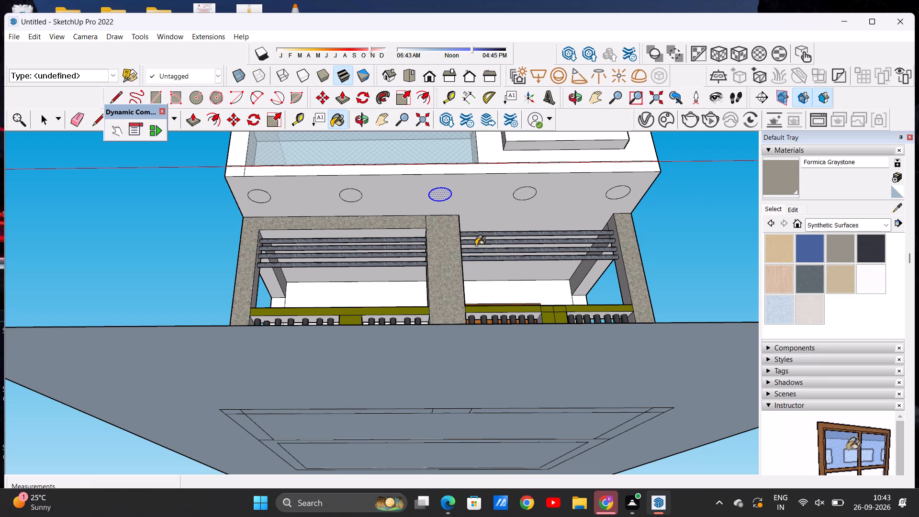
key("space")
left_click(678, 227)
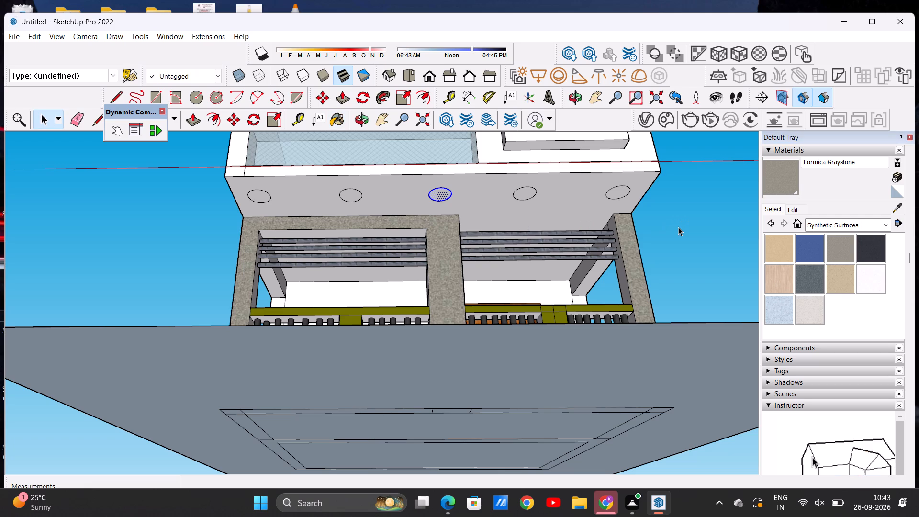
Examine the row of soffit circles and the porch front from below and from eye level.
scroll(380, 206, "up", 3)
scroll(380, 206, "down", 4)
middle_click_drag(383, 212, 368, 271)
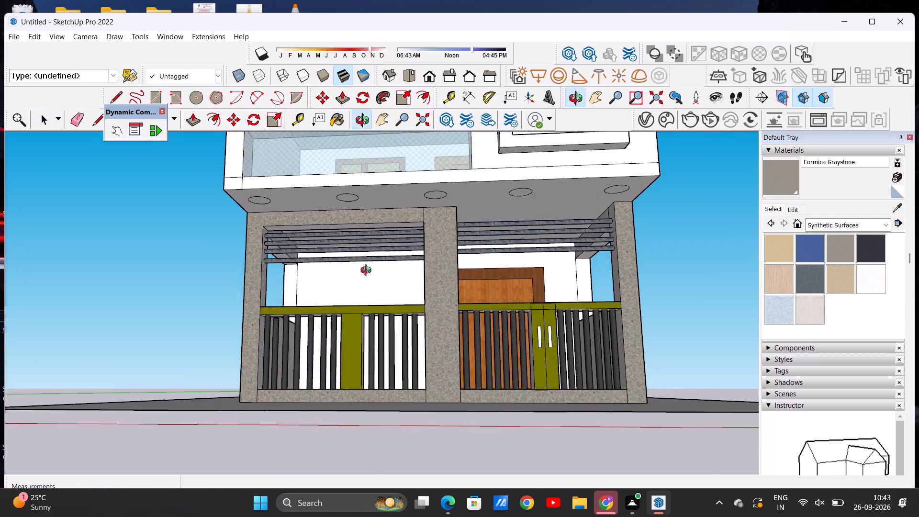
middle_click_drag(368, 271, 339, 213)
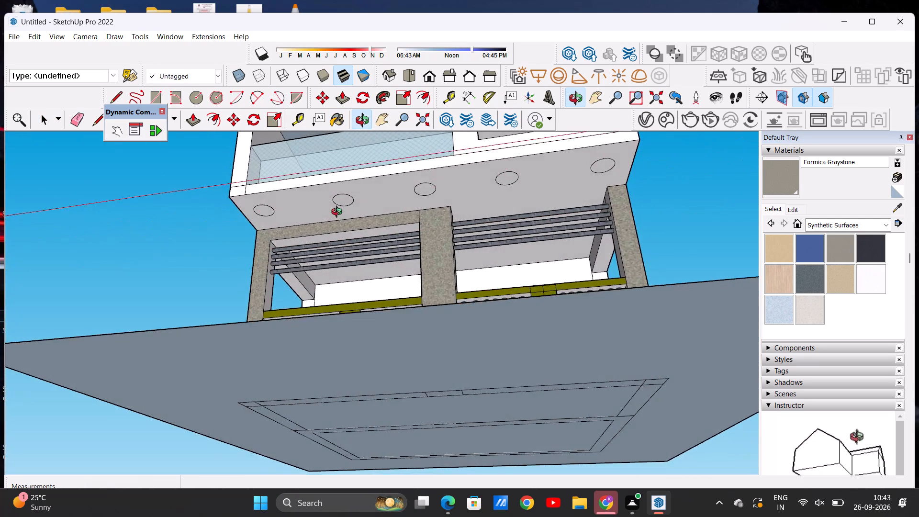
middle_click_drag(339, 213, 359, 191)
scroll(294, 203, "up", 6)
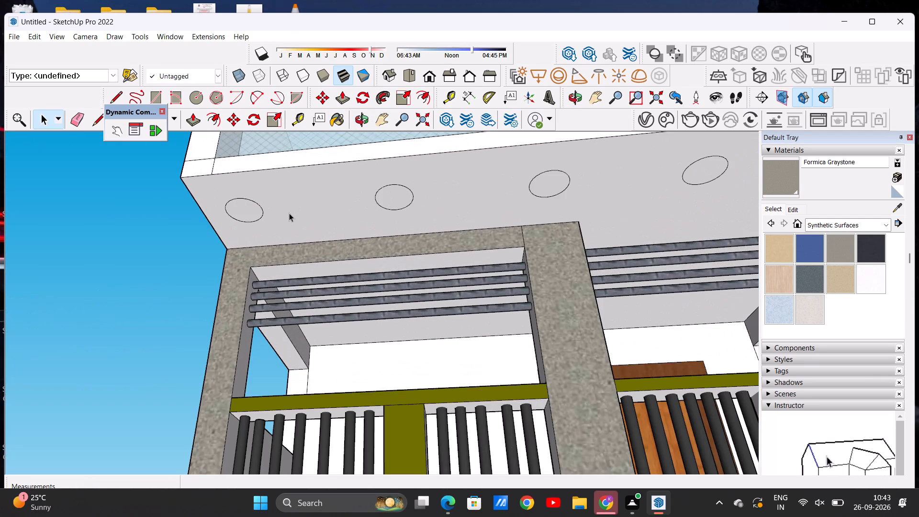
middle_click_drag(289, 213, 287, 249)
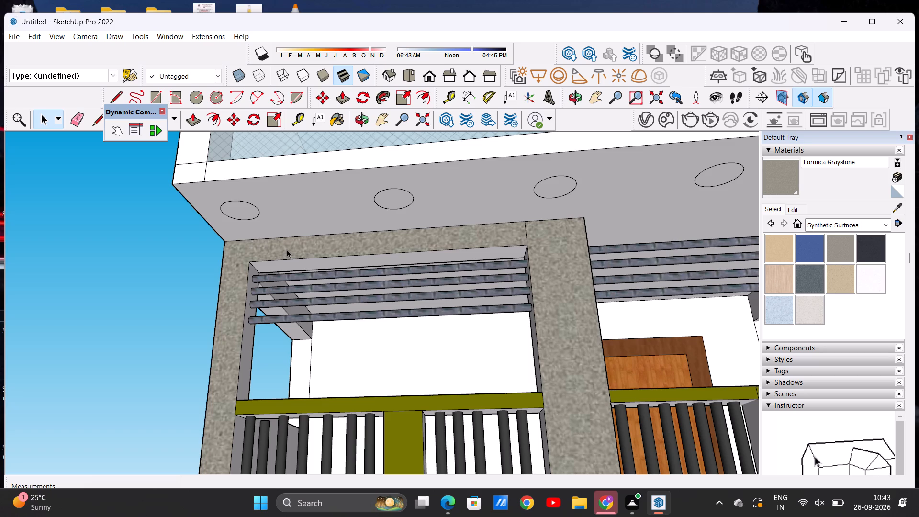
scroll(287, 236, "down", 10)
middle_click_drag(312, 246, 336, 335)
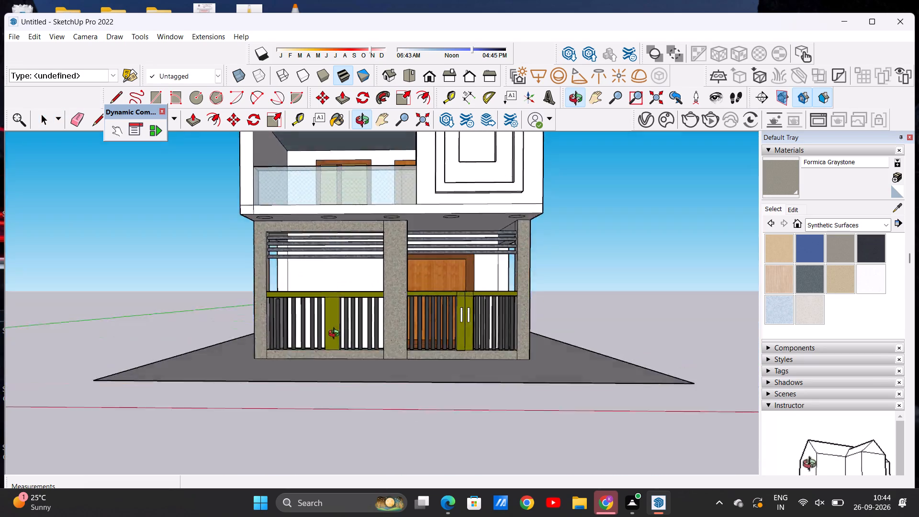
middle_click_drag(336, 335, 325, 308)
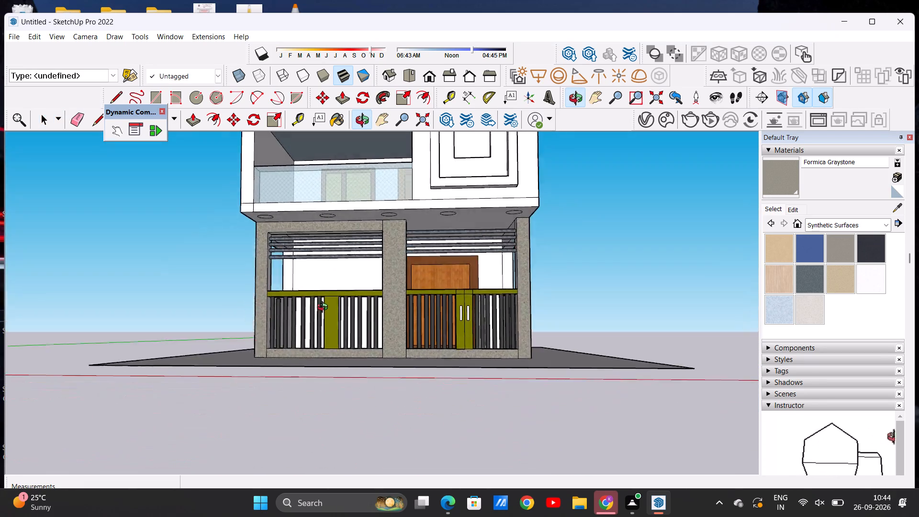
middle_click_drag(325, 308, 313, 267)
Paint the soffit face around the circles with Formica Beige, leaving the circle faces unpainted.
scroll(381, 209, "up", 4)
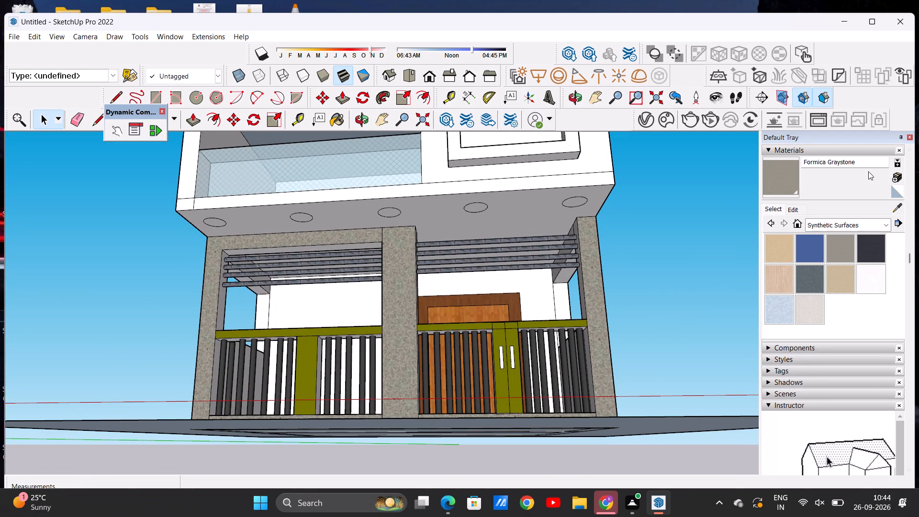
left_click(781, 251)
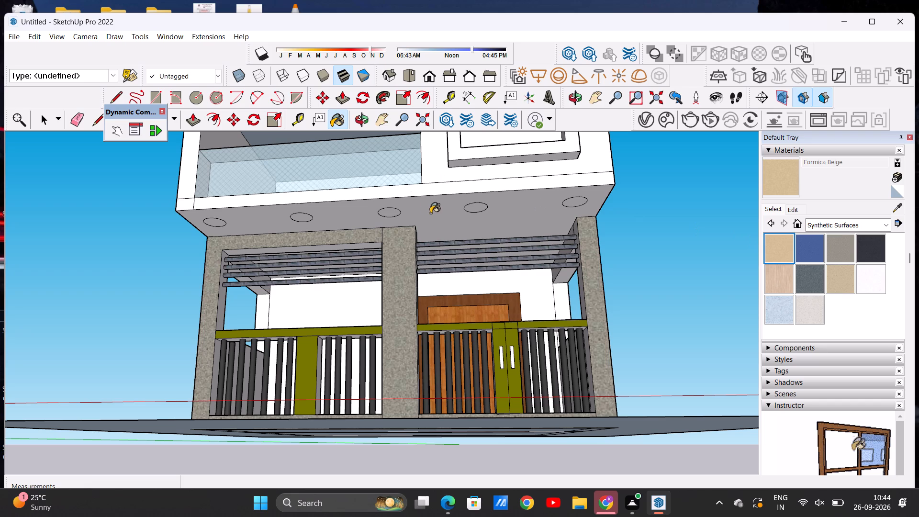
left_click(426, 202)
scroll(367, 230, "up", 6)
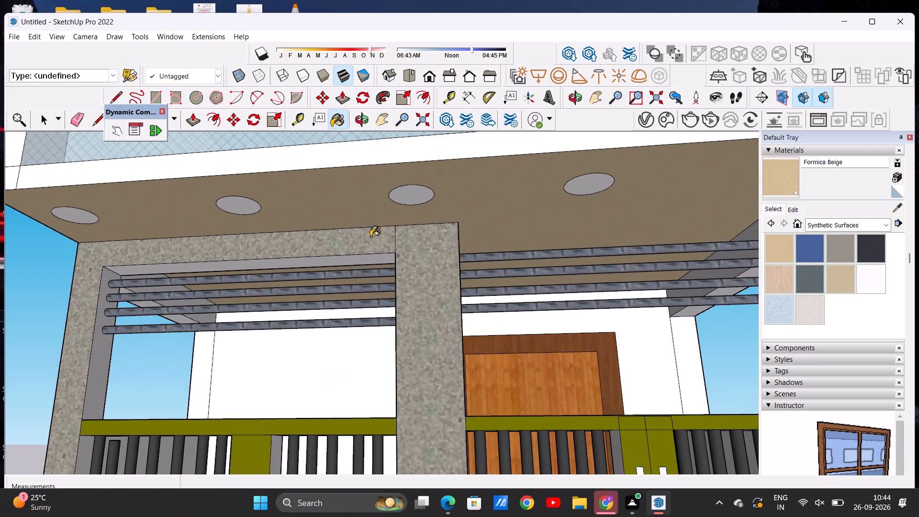
scroll(386, 237, "down", 9)
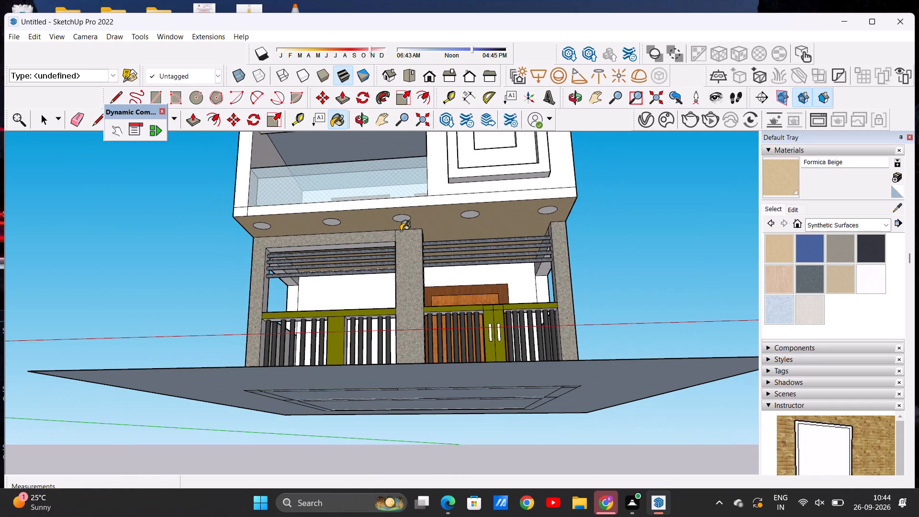
key("space")
Paint the front faces of the balcony frame, its lower corner piece and the floor slab edge with Formica Speckled Grey.
middle_click_drag(363, 237, 380, 323)
scroll(363, 241, "down", 1)
scroll(397, 302, "down", 8)
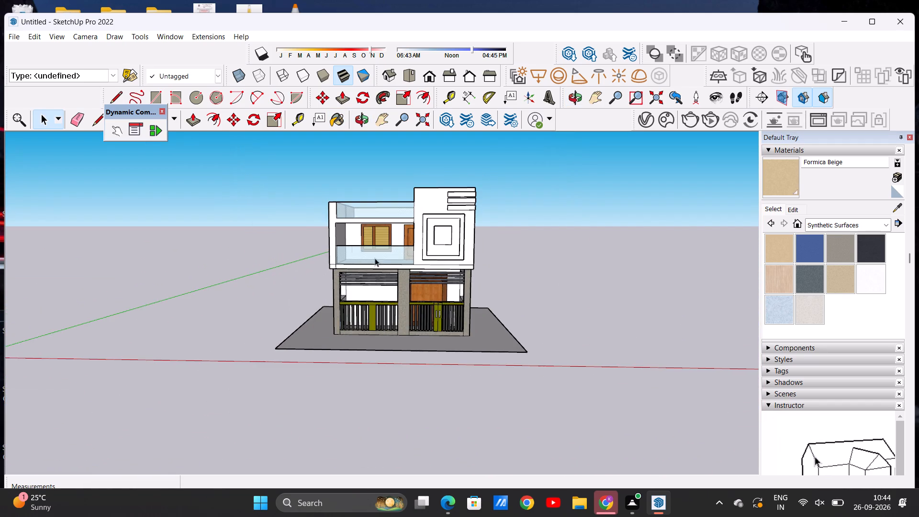
scroll(337, 238, "up", 7)
scroll(442, 248, "up", 2)
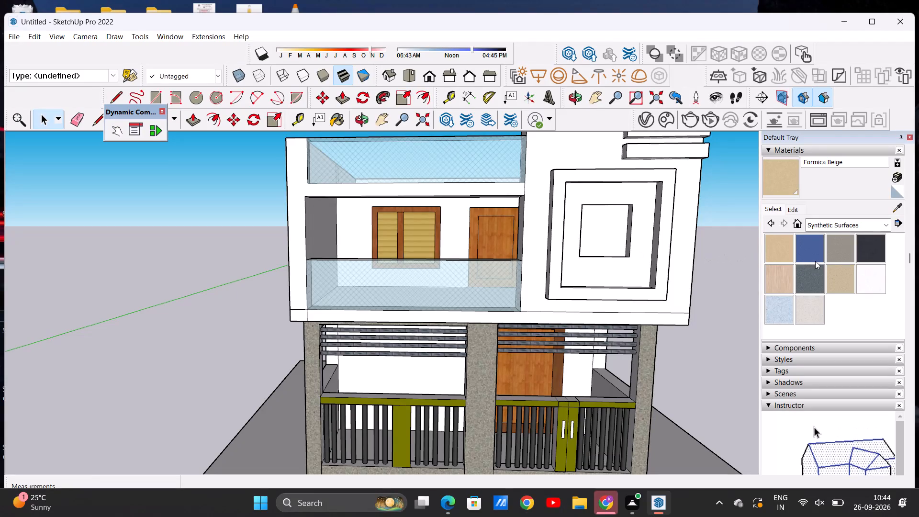
left_click(808, 282)
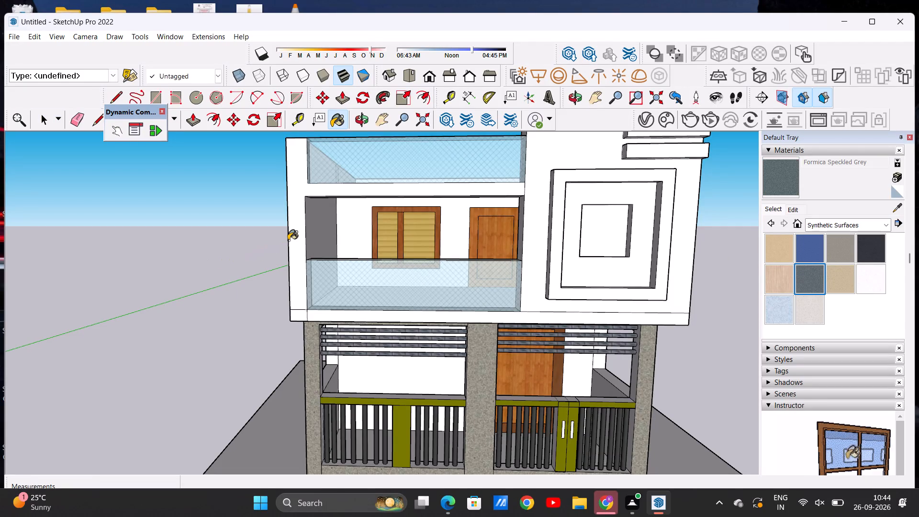
left_click(288, 240)
left_click(293, 229)
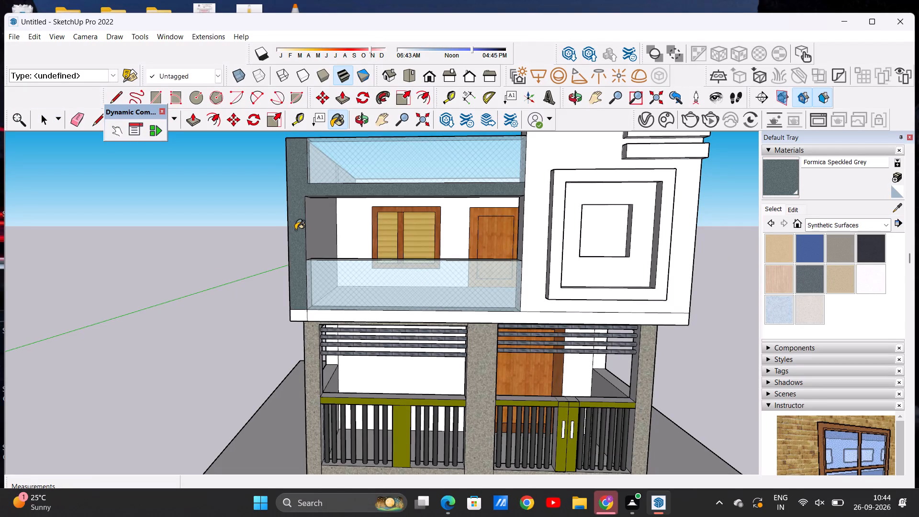
scroll(312, 295, "up", 5)
left_click(295, 329)
left_click(324, 330)
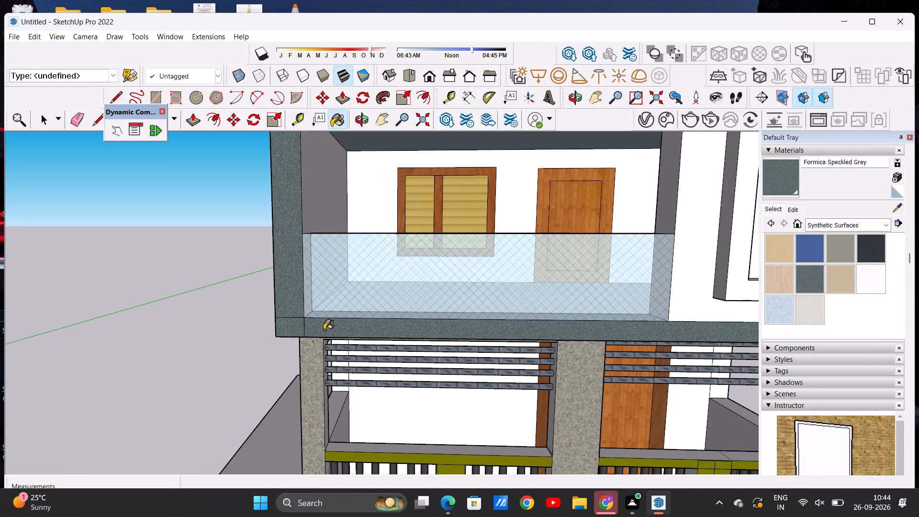
Paint the front faces and balcony-side ends of the tower wall's three horizontal bars with Formica Speckled Grey.
scroll(311, 332, "down", 7)
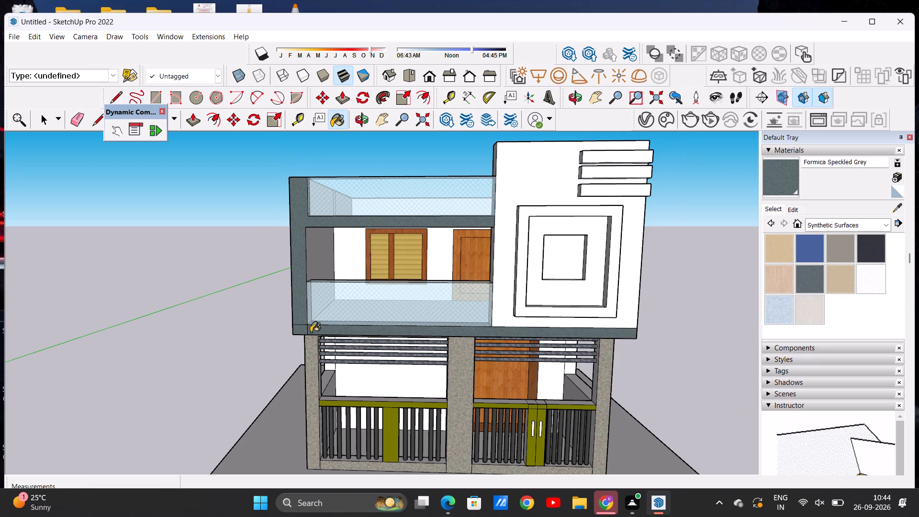
scroll(311, 332, "down", 5)
scroll(542, 203, "up", 9)
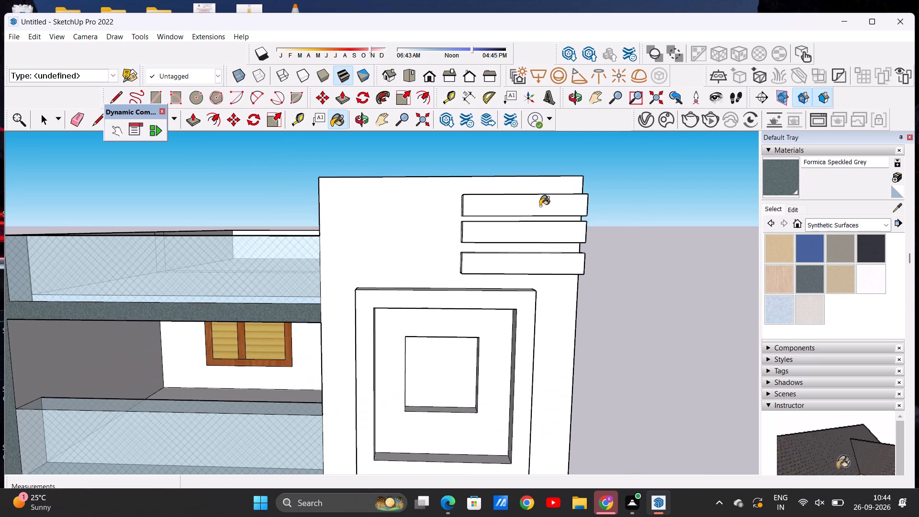
left_click(538, 205)
left_click(544, 233)
left_click(535, 264)
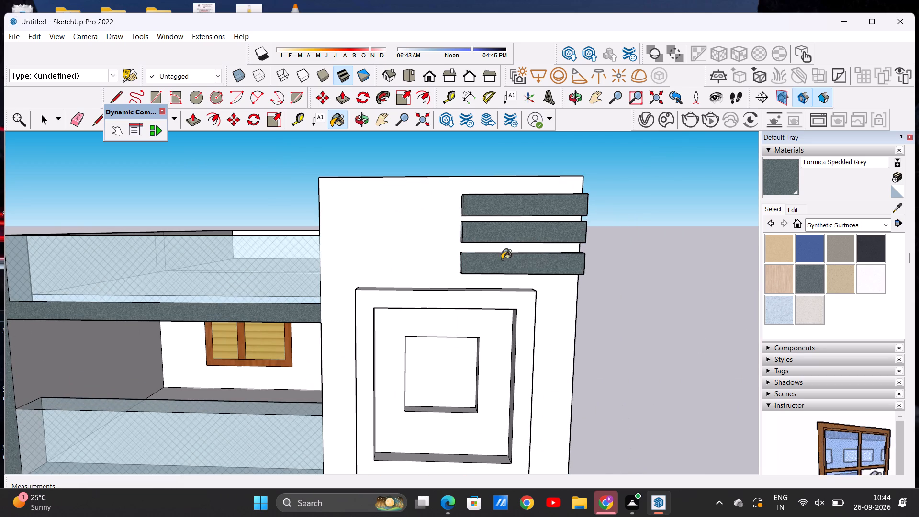
middle_click_drag(439, 249, 548, 268)
scroll(538, 260, "up", 5)
left_click(511, 272)
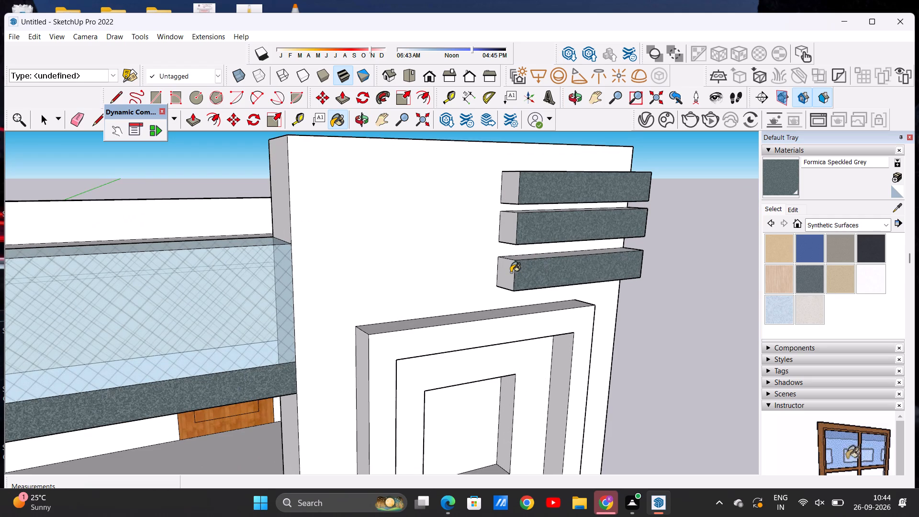
left_click(510, 231)
left_click(507, 186)
Paint the outer ends of the three horizontal bars with Formica Speckled Grey.
scroll(516, 213, "down", 11)
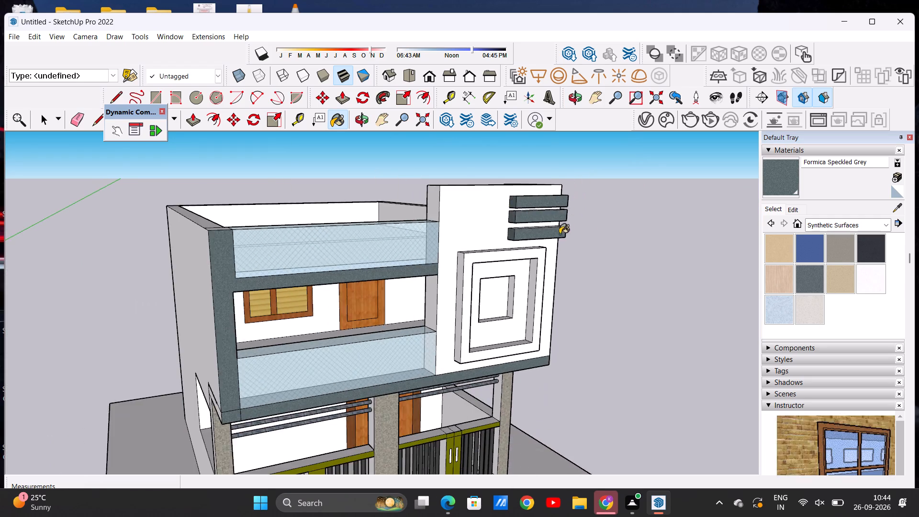
middle_click_drag(558, 235, 181, 238)
scroll(262, 238, "up", 6)
scroll(287, 232, "down", 4)
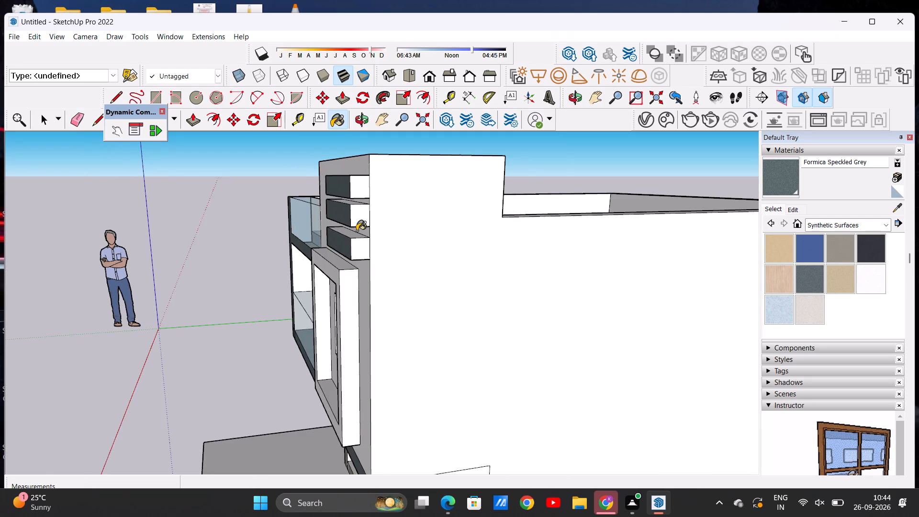
scroll(358, 231, "up", 3)
left_click(366, 254)
left_click(366, 212)
left_click(360, 168)
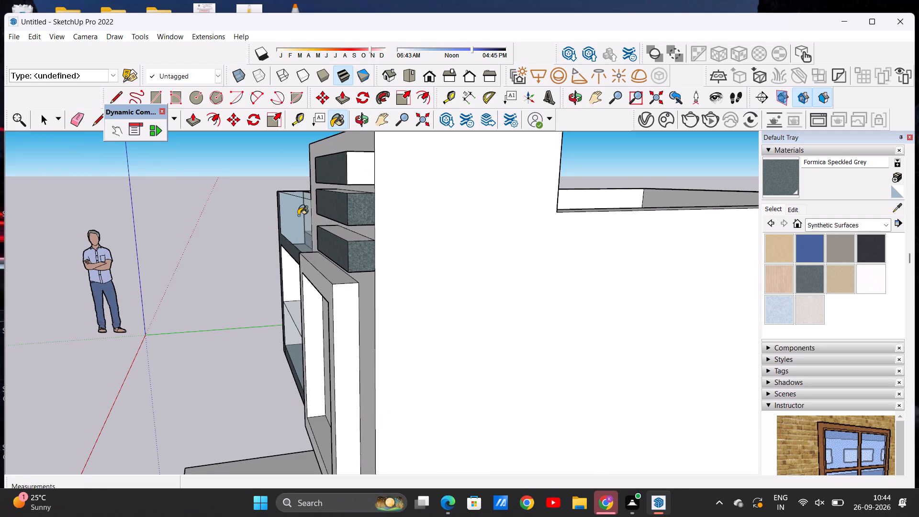
Paint the top faces of the three horizontal bars with Formica Speckled Grey.
scroll(296, 216, "down", 5)
middle_click_drag(275, 239, 534, 230)
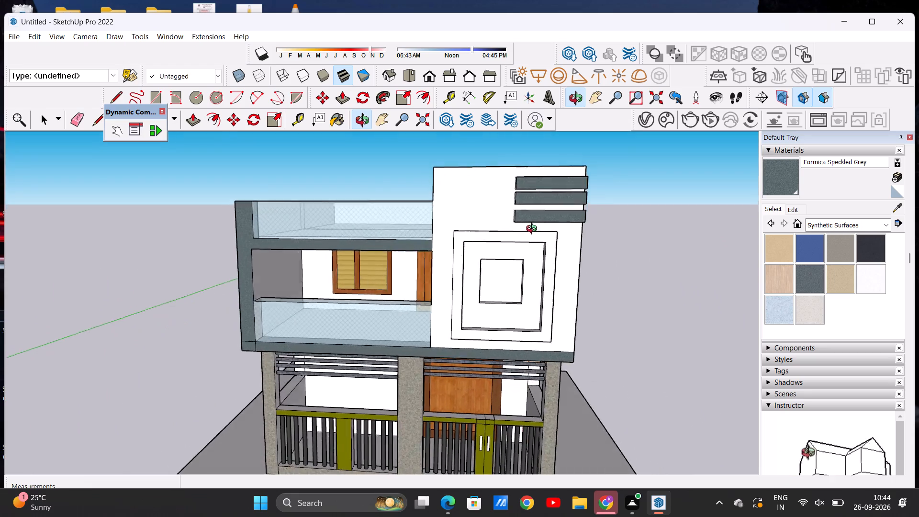
middle_click_drag(534, 230, 498, 314)
middle_click(498, 314)
scroll(594, 236, "up", 6)
left_click(529, 272)
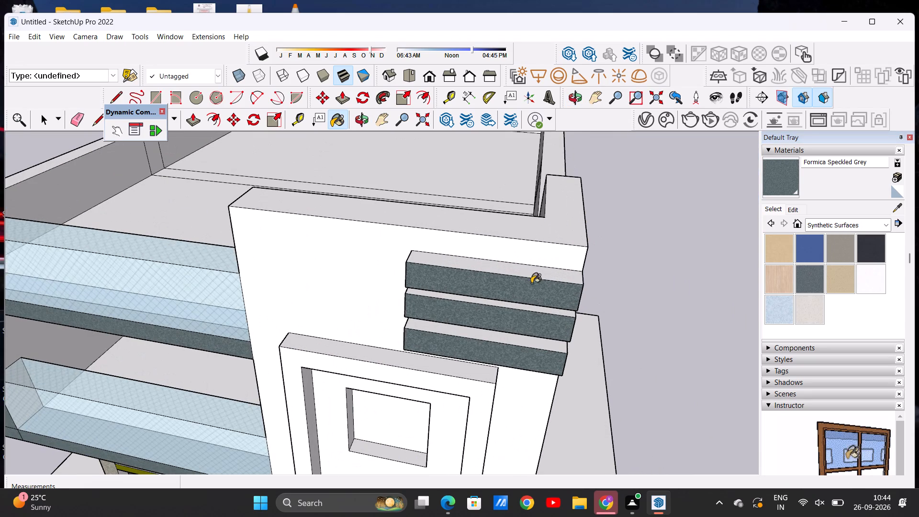
left_click(523, 311)
left_click(518, 342)
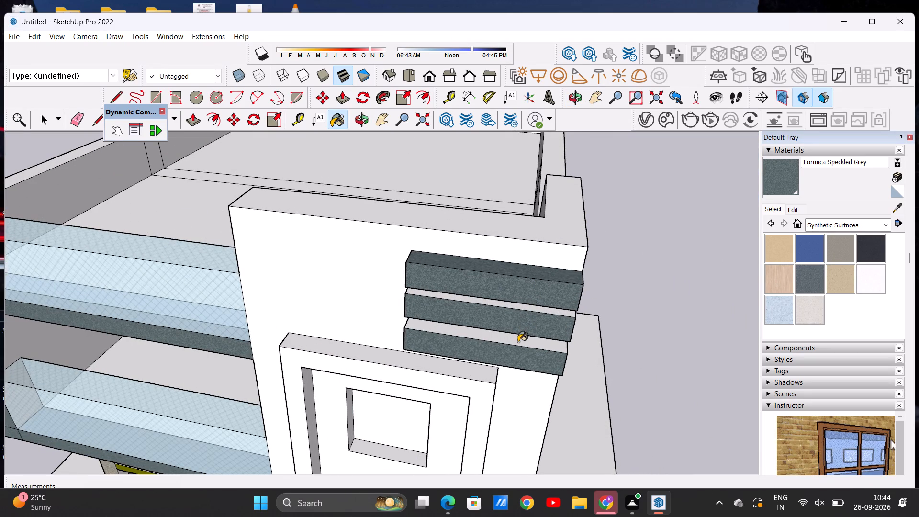
scroll(543, 314, "up", 6)
left_click(538, 307)
scroll(501, 270, "down", 8)
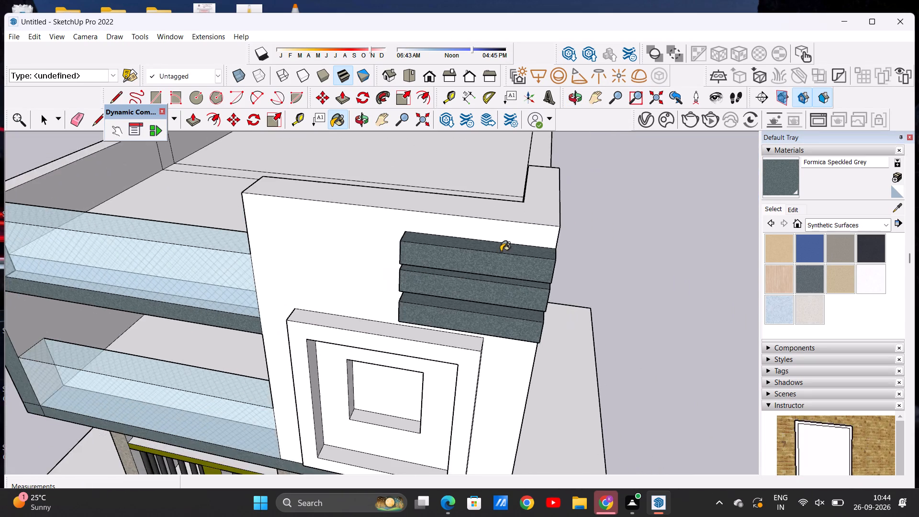
Paint the tower's front wall around the square frames and bars with Terrazzo Light Blue.
middle_click_drag(495, 377, 509, 287)
scroll(500, 294, "down", 8)
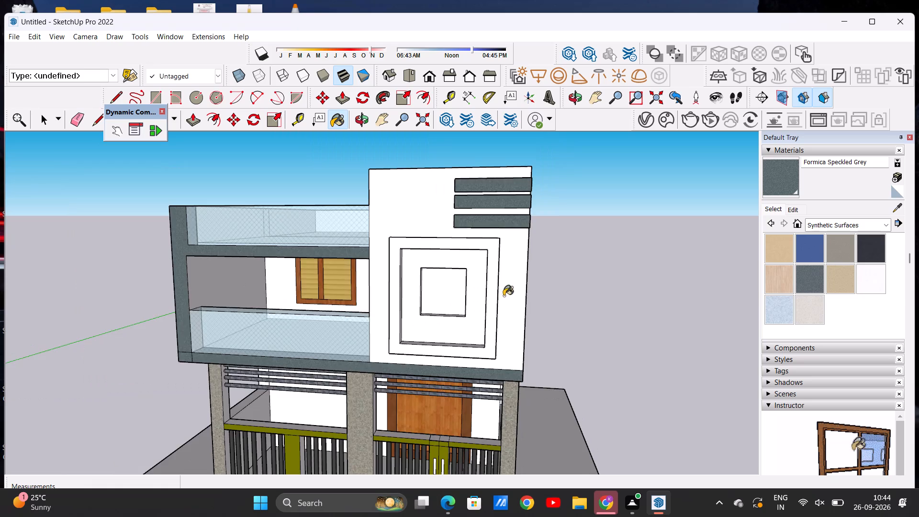
scroll(504, 296, "down", 2)
middle_click_drag(453, 303, 478, 324)
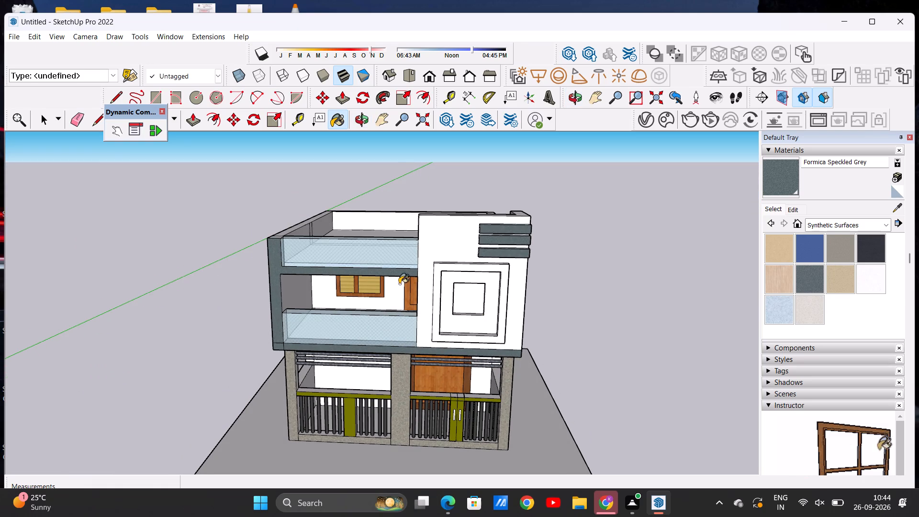
scroll(397, 283, "down", 4)
scroll(525, 292, "up", 4)
left_click(784, 309)
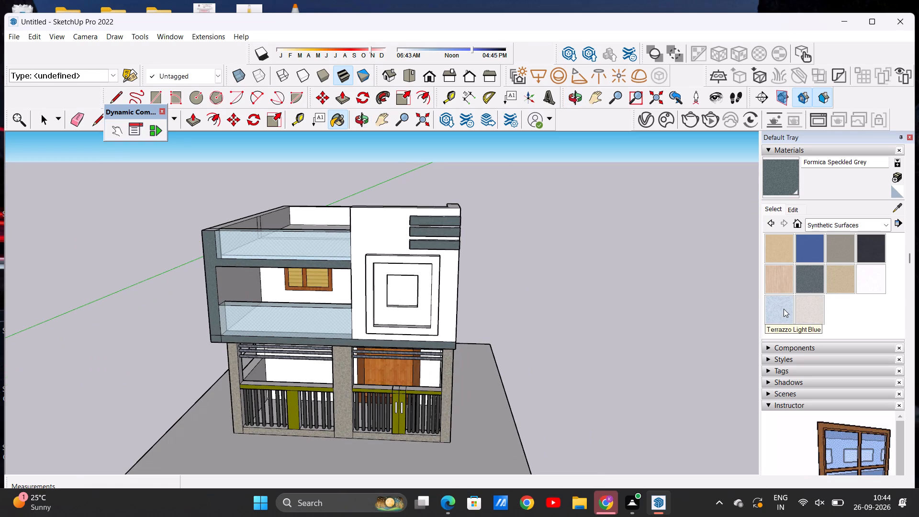
left_click(386, 240)
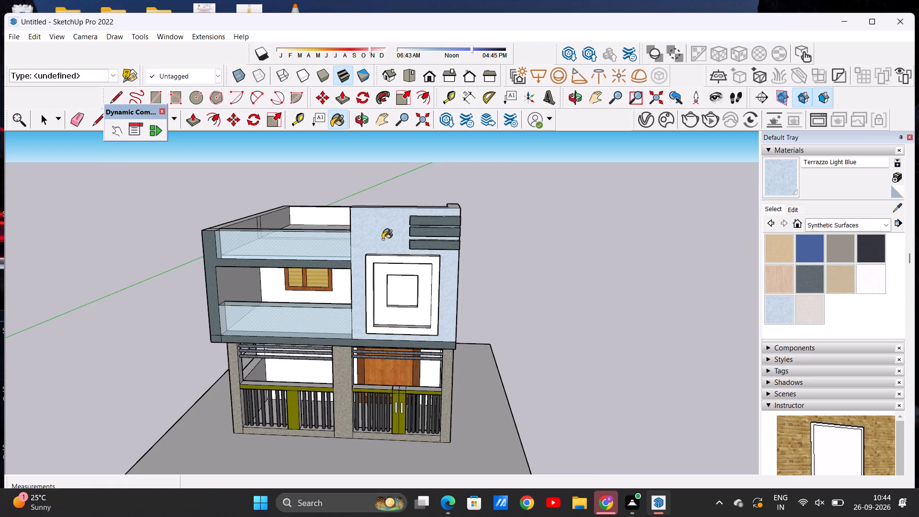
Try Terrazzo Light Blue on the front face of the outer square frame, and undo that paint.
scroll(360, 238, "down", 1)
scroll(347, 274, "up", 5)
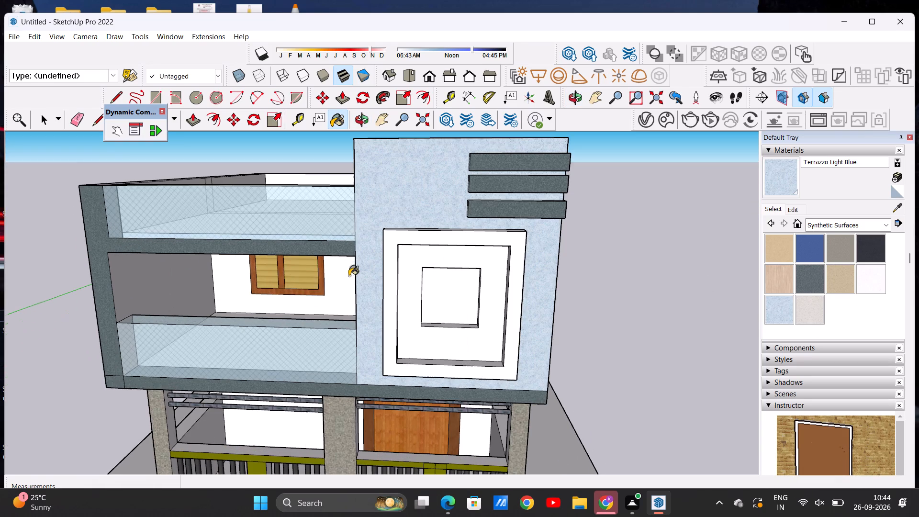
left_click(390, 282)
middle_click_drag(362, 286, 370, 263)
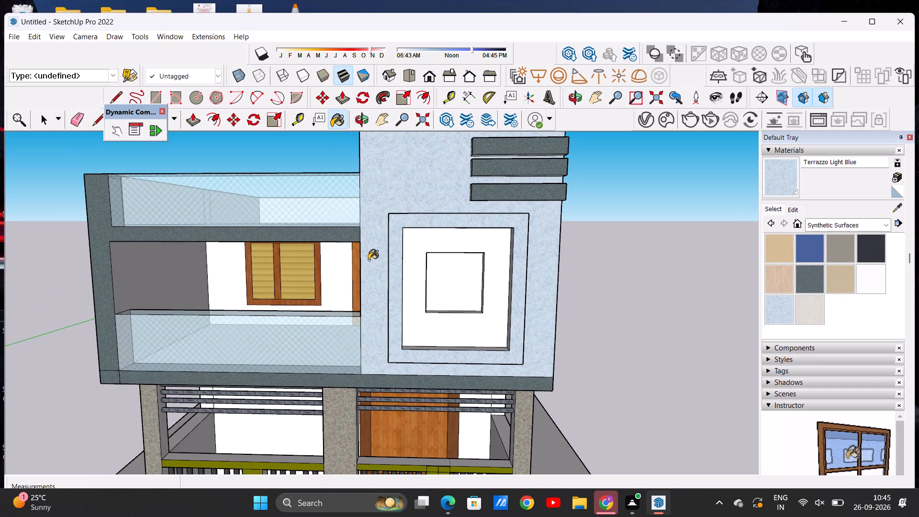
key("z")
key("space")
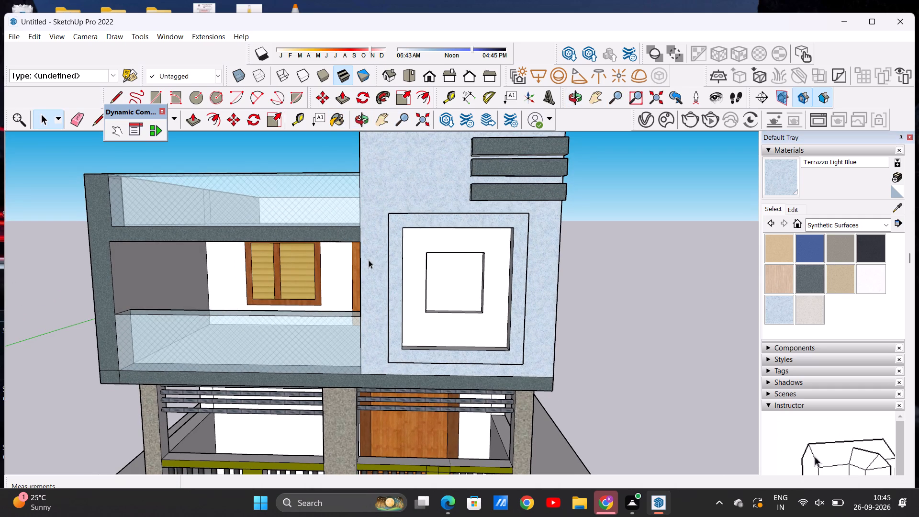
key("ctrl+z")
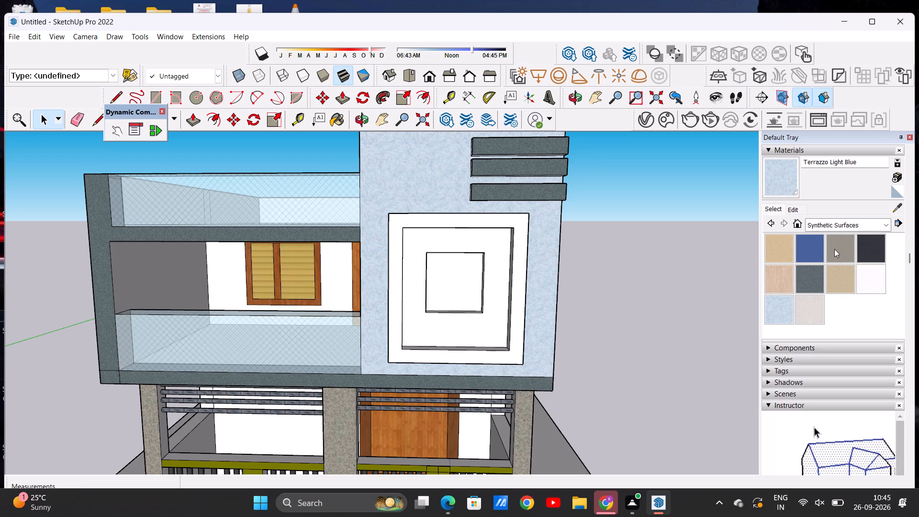
Paint the front face and the outer side and top faces of the tower's outer square frame with Terrazzo Light Blue.
left_click(783, 306)
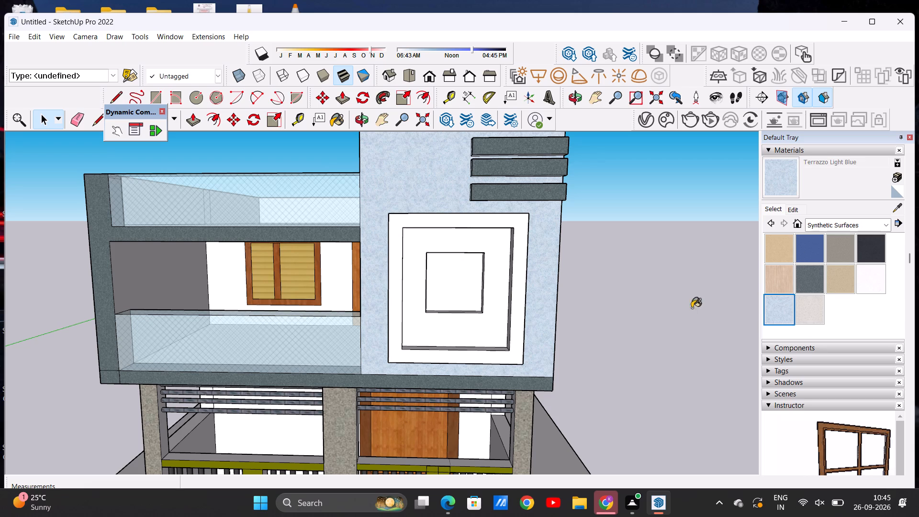
left_click(517, 304)
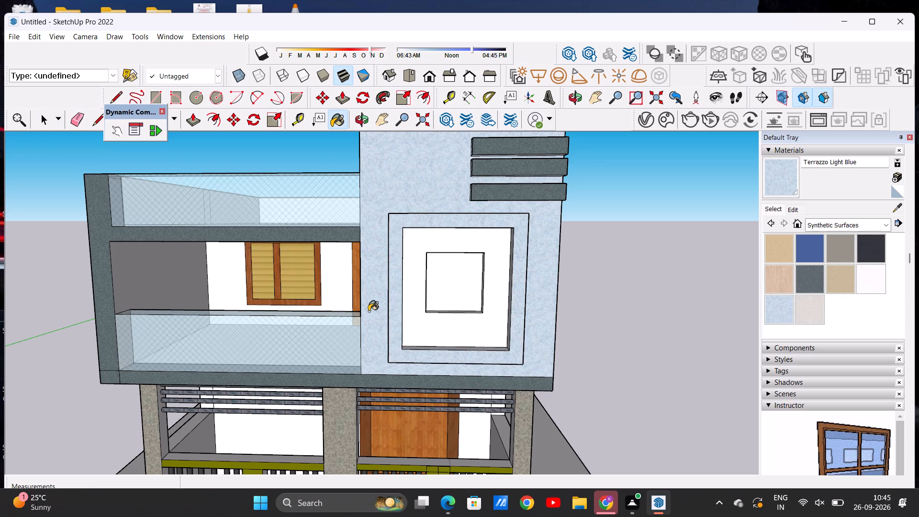
middle_click_drag(370, 309, 548, 310)
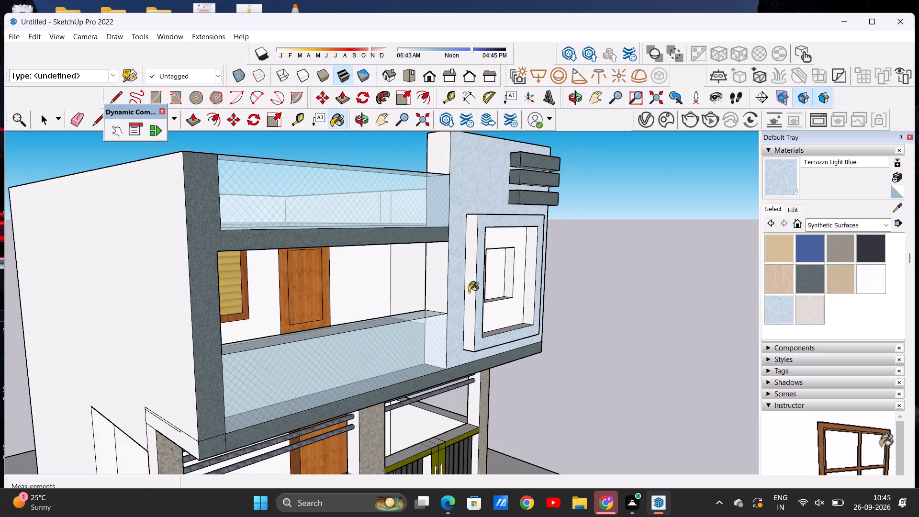
scroll(474, 283, "up", 2)
left_click(471, 280)
middle_click_drag(490, 266, 442, 349)
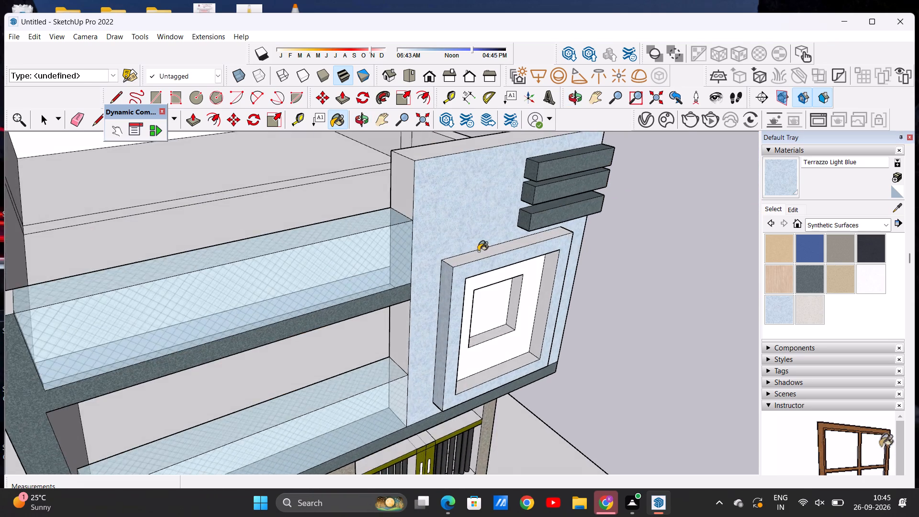
scroll(478, 250, "up", 5)
left_click(470, 262)
scroll(410, 226, "down", 11)
middle_click_drag(517, 265, 366, 264)
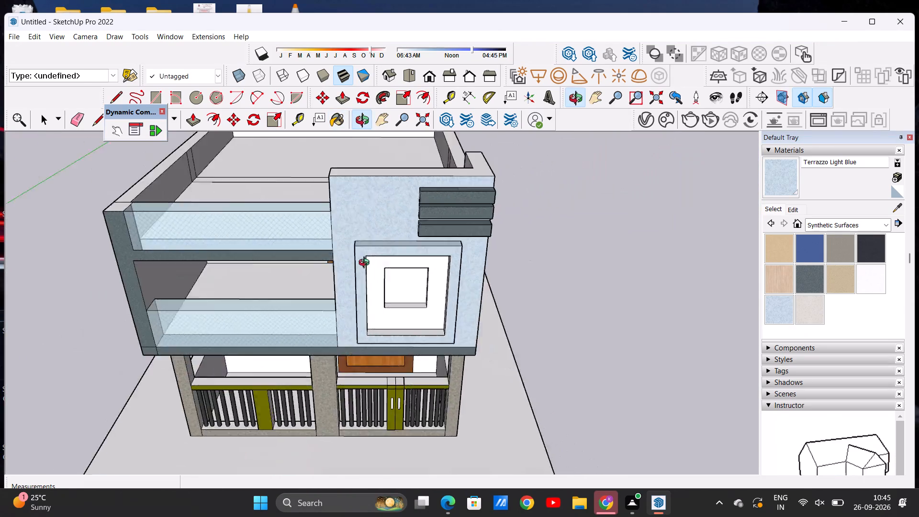
middle_click_drag(366, 264, 235, 239)
scroll(332, 256, "up", 7)
left_click(404, 269)
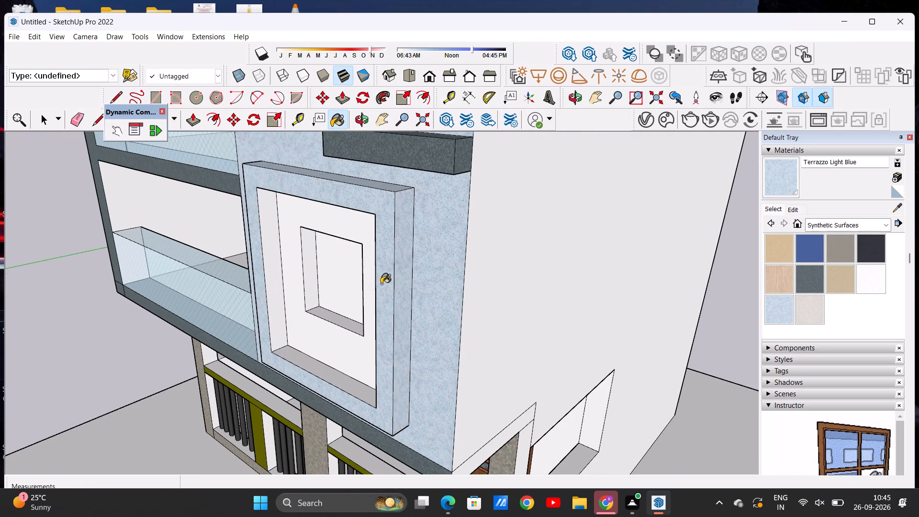
Paint the four inner edge faces of the outer square frame's opening with Terrazzo Light Blue.
scroll(381, 283, "down", 5)
middle_click_drag(365, 298, 522, 290)
scroll(531, 272, "up", 4)
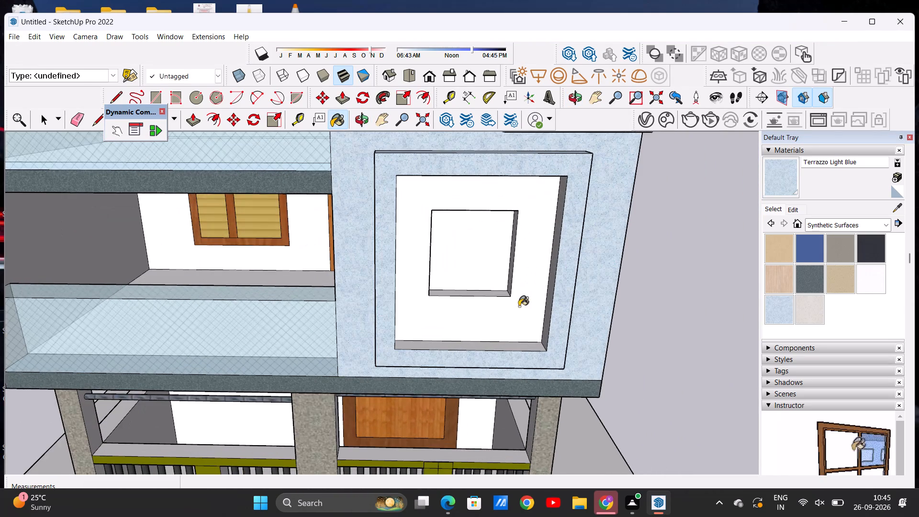
middle_click(515, 314)
scroll(503, 344, "up", 4)
left_click(493, 349)
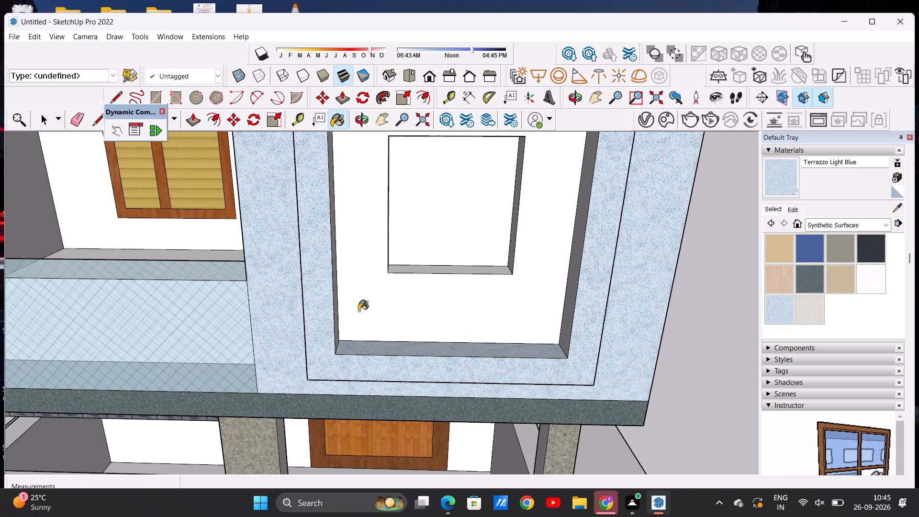
left_click(333, 299)
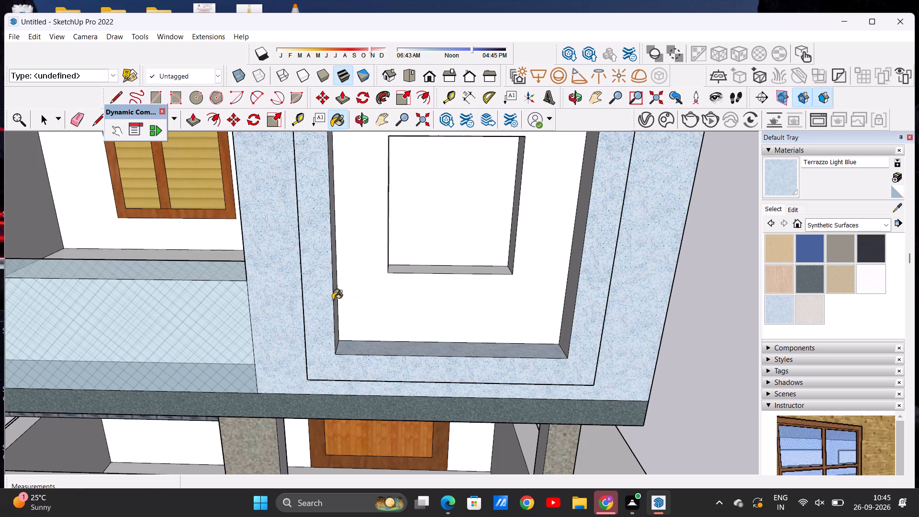
left_click(335, 297)
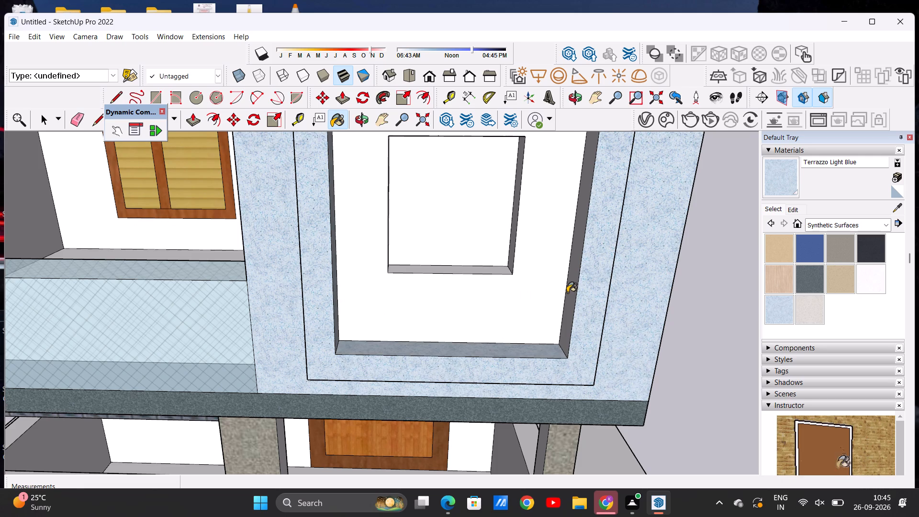
left_click(568, 291)
scroll(469, 305, "down", 11)
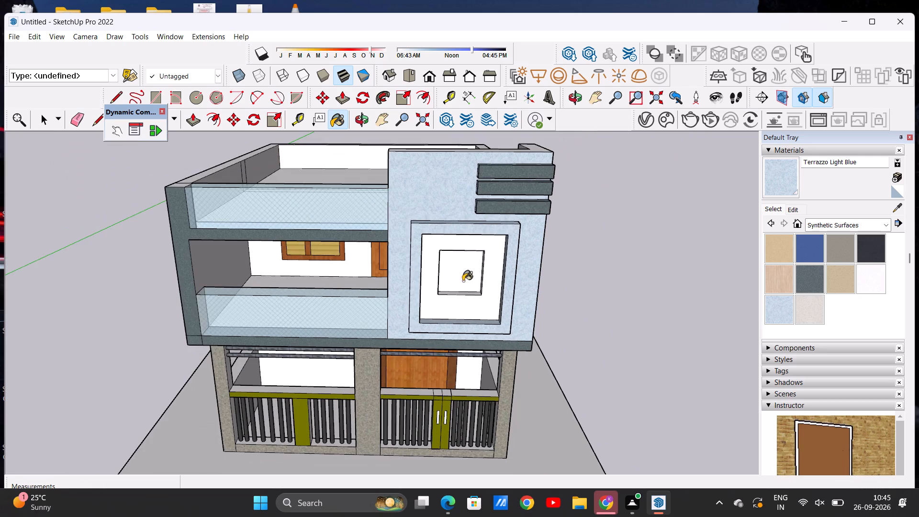
middle_click_drag(463, 281, 458, 148)
scroll(455, 172, "up", 12)
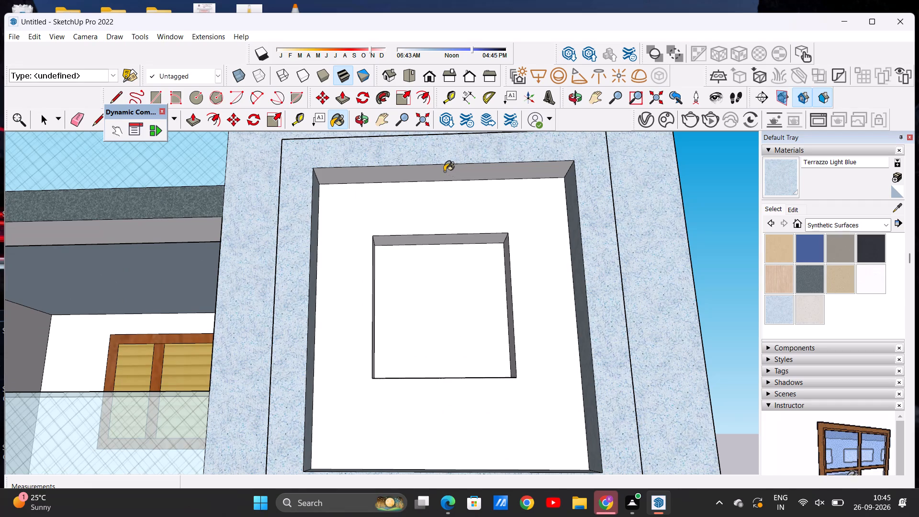
left_click(444, 171)
key("space")
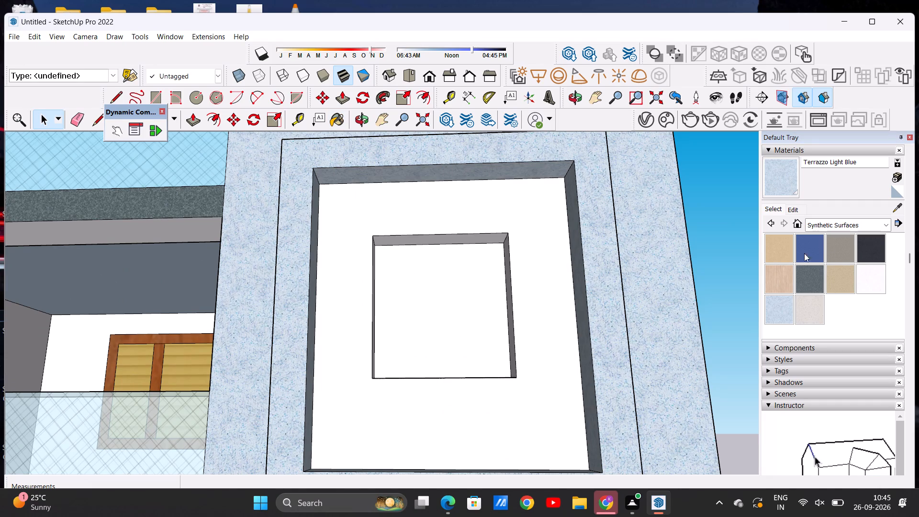
Paint the recessed panel inside the frame and its small central square with Formica Blue.
left_click(812, 247)
left_click(462, 301)
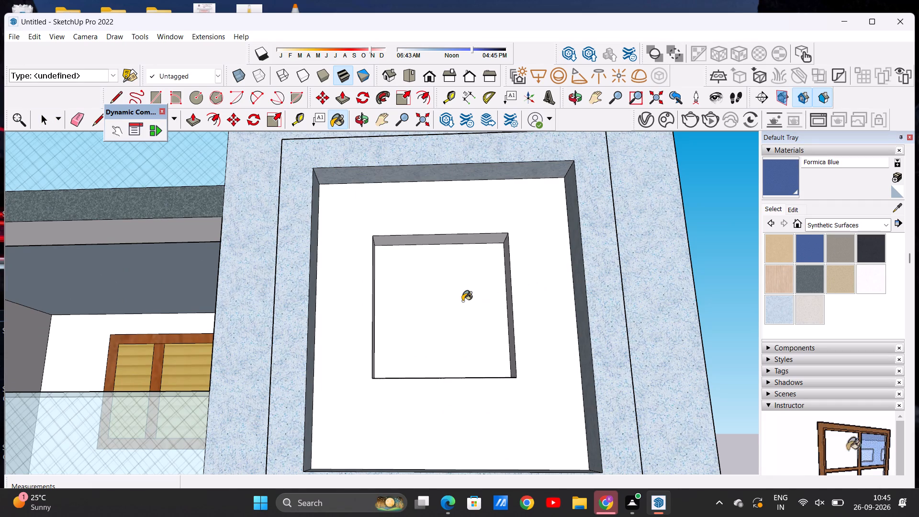
left_click(409, 214)
Paint the four edge faces of the small central square recess with Formica Blue.
scroll(420, 260, "down", 9)
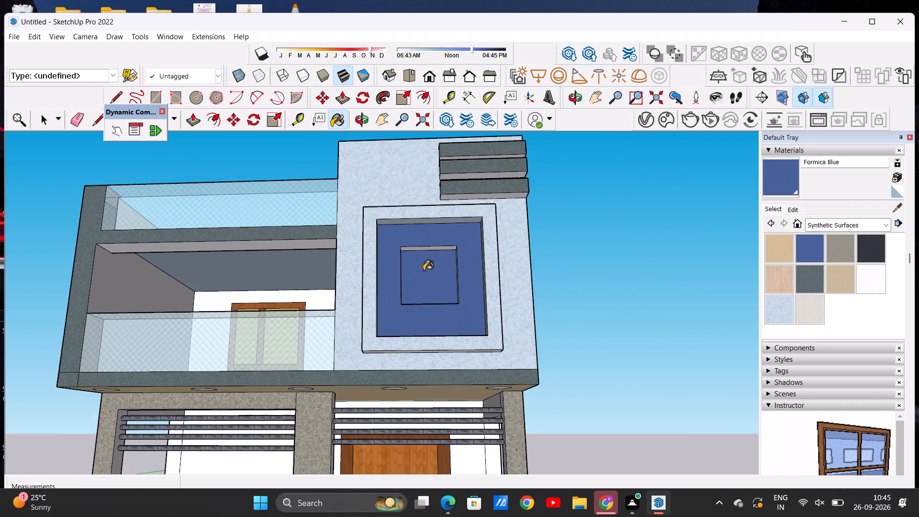
middle_click_drag(424, 271, 433, 332)
scroll(393, 270, "down", 12)
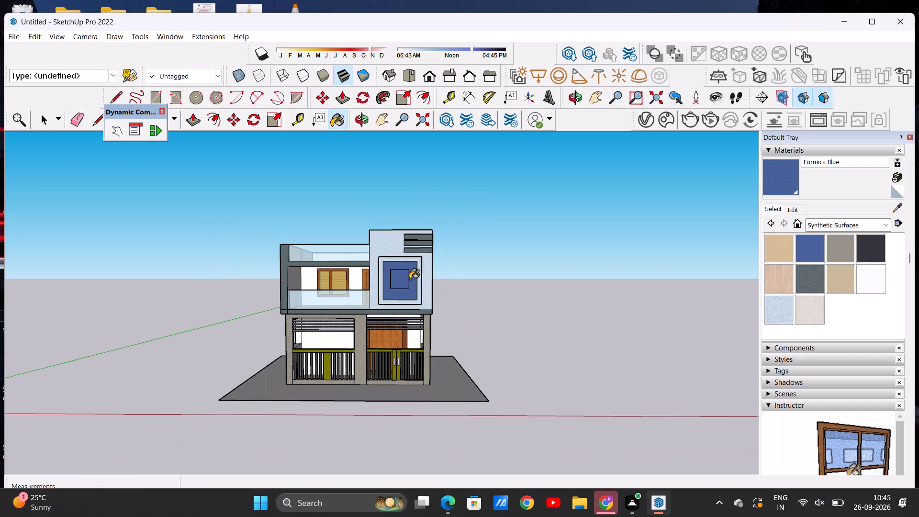
scroll(423, 277, "up", 7)
scroll(387, 296, "up", 3)
middle_click_drag(381, 300, 379, 297)
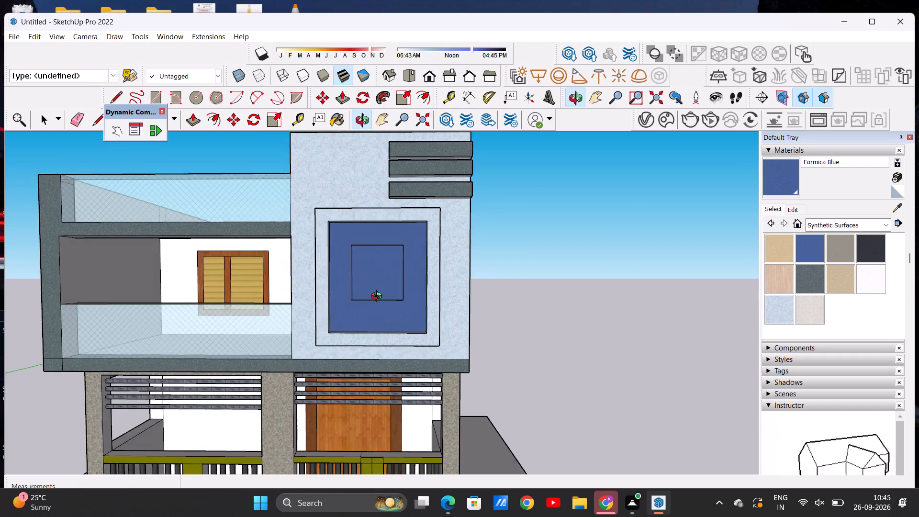
middle_click_drag(379, 297, 362, 226)
scroll(361, 229, "up", 11)
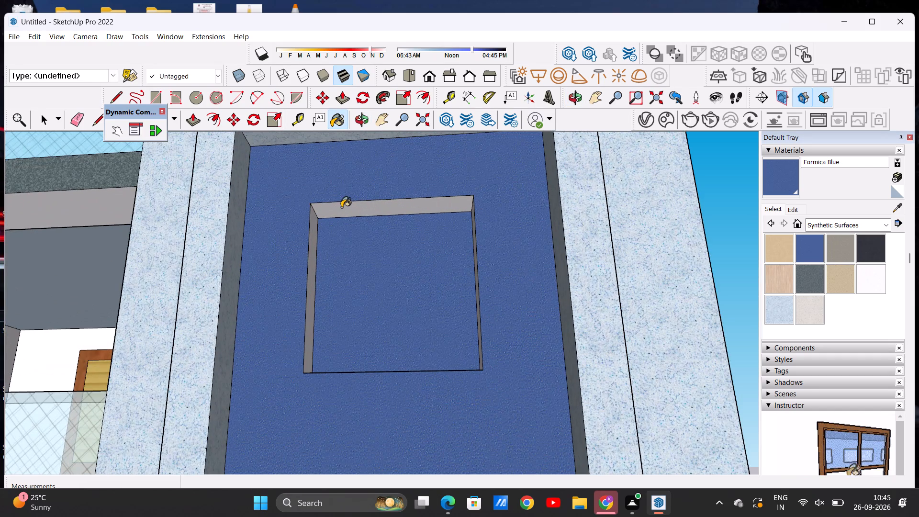
scroll(347, 247, "down", 6)
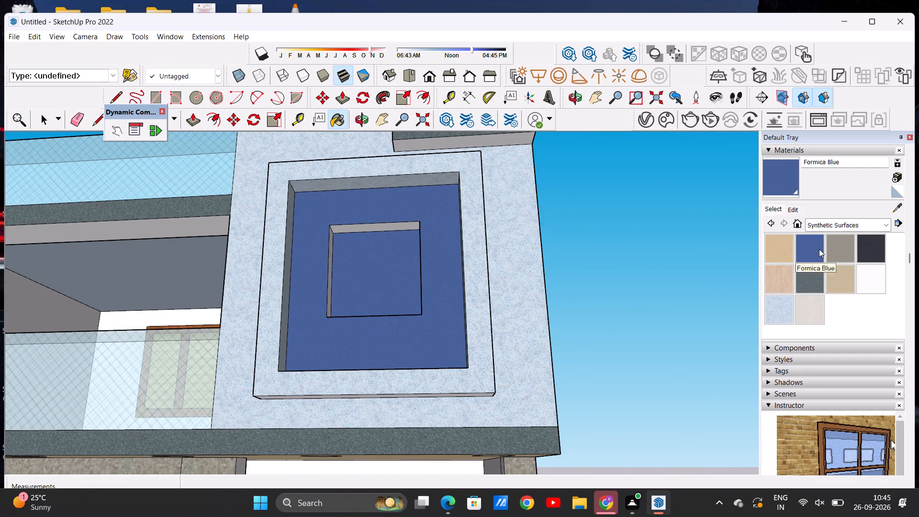
scroll(362, 244, "up", 5)
left_click(342, 220)
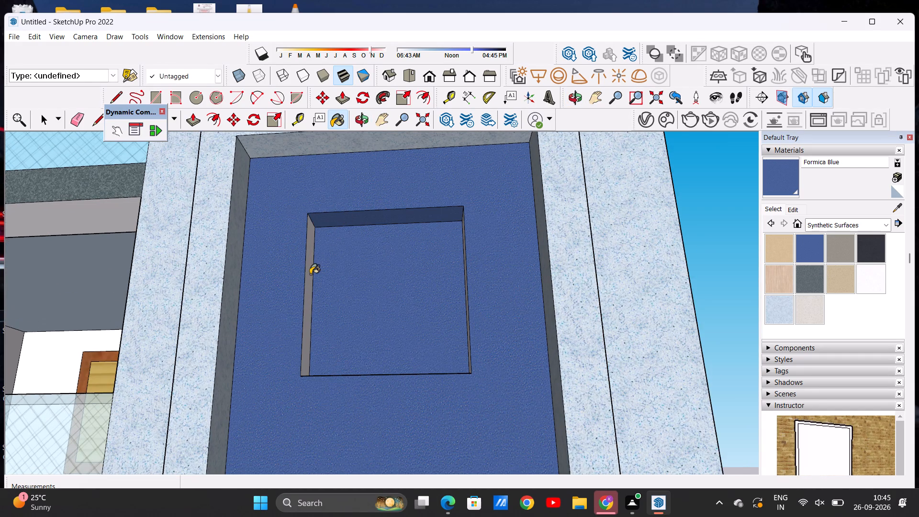
left_click(310, 275)
scroll(363, 352, "up", 1)
middle_click_drag(373, 408, 399, 507)
scroll(425, 454, "up", 2)
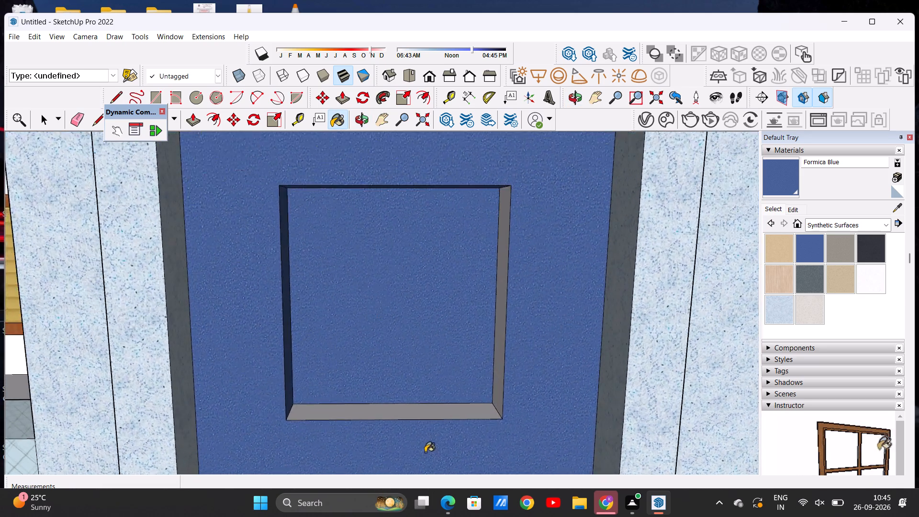
scroll(425, 452, "up", 2)
left_click(409, 406)
left_click(517, 340)
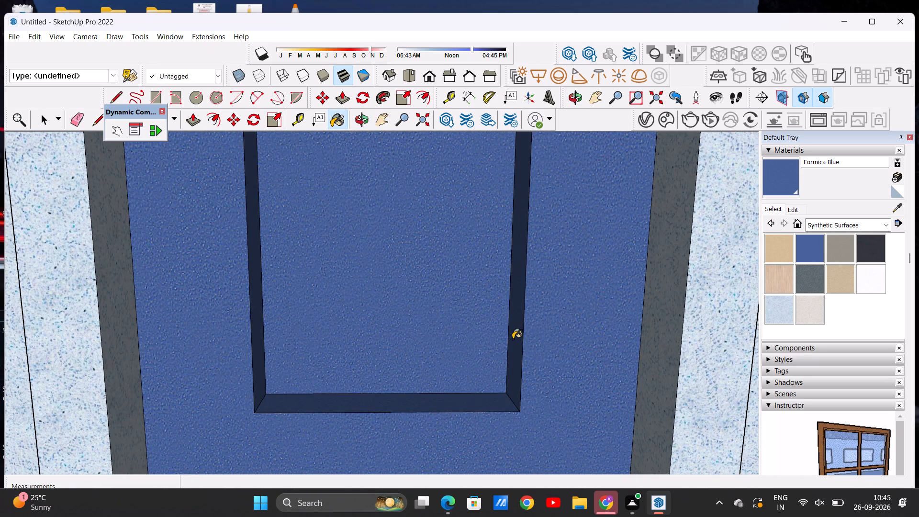
key("space")
Examine the painted front elevation as a whole and check which surfaces still lack material.
scroll(420, 286, "down", 20)
scroll(420, 286, "down", 6)
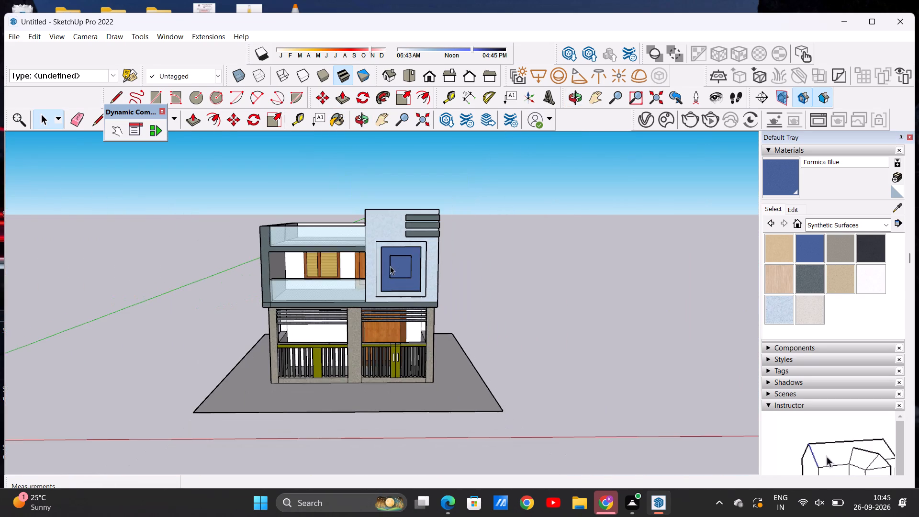
middle_click_drag(392, 317, 390, 295)
scroll(398, 269, "up", 7)
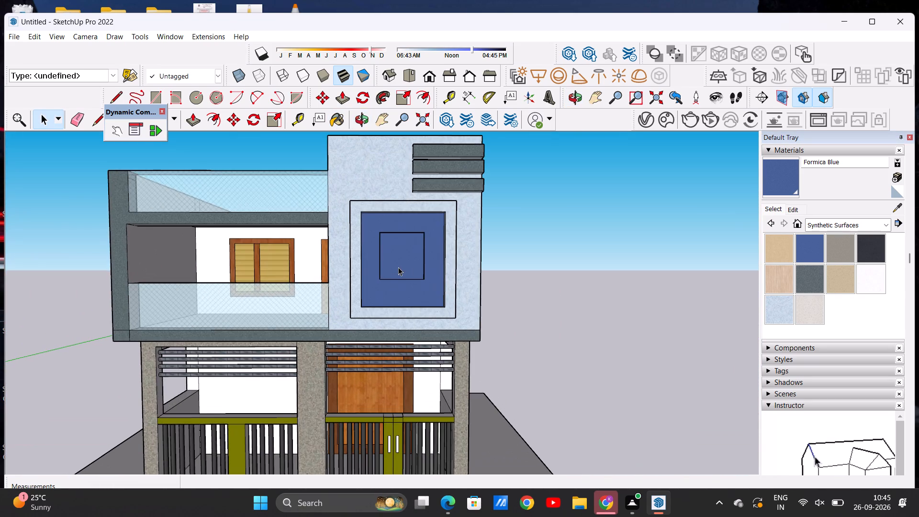
scroll(398, 267, "down", 8)
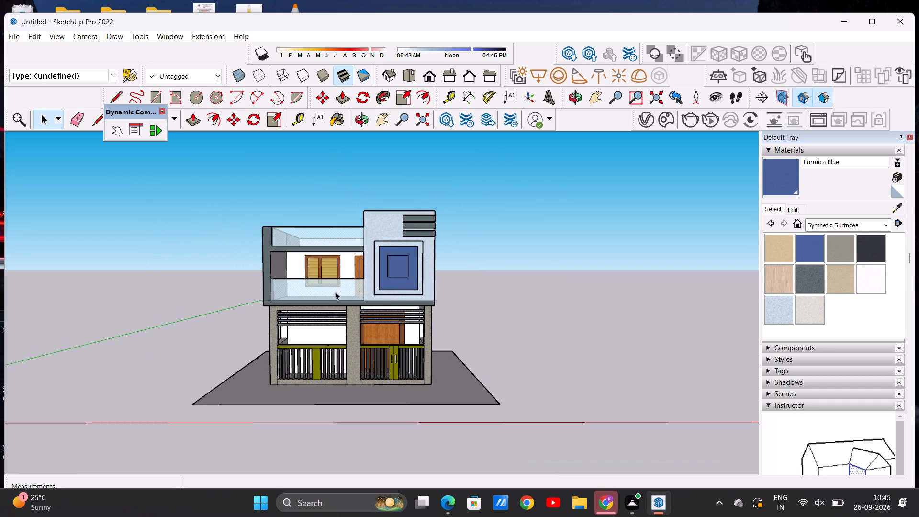
middle_click_drag(267, 331, 260, 336)
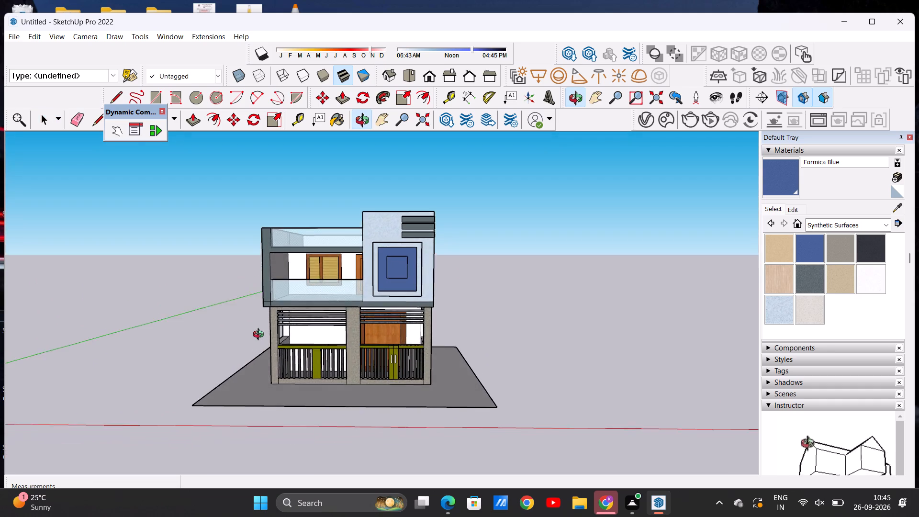
middle_click_drag(260, 336, 258, 330)
scroll(291, 289, "up", 5)
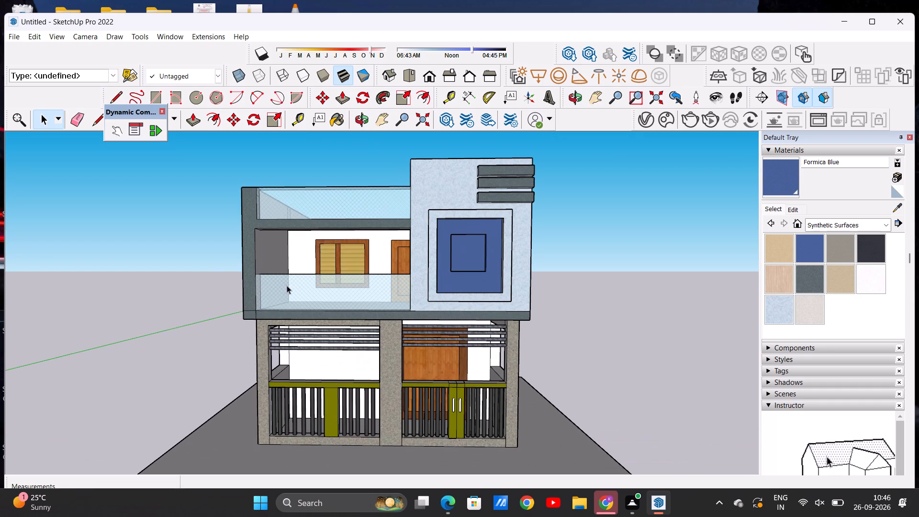
scroll(278, 293, "down", 3)
middle_click_drag(267, 322, 279, 337)
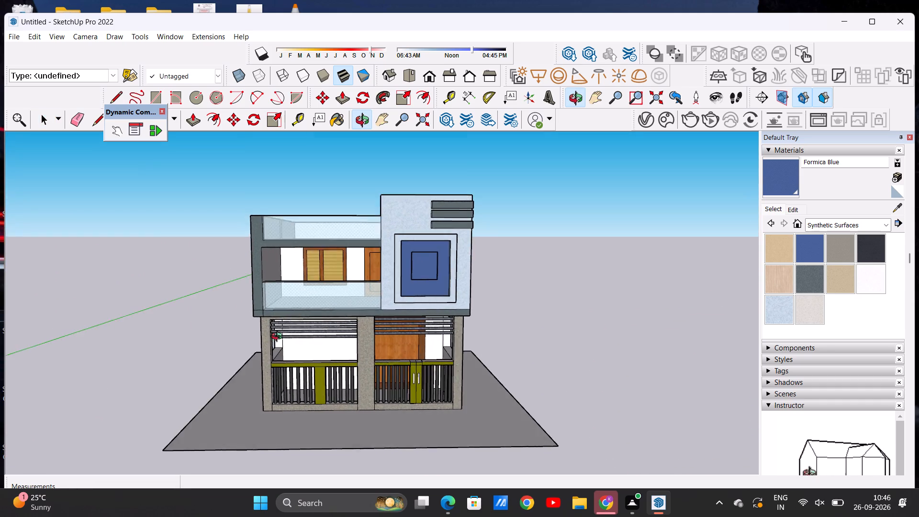
middle_click_drag(279, 337, 252, 277)
Paint the ground-floor wall behind the porch with Formica Beige.
scroll(289, 336, "up", 6)
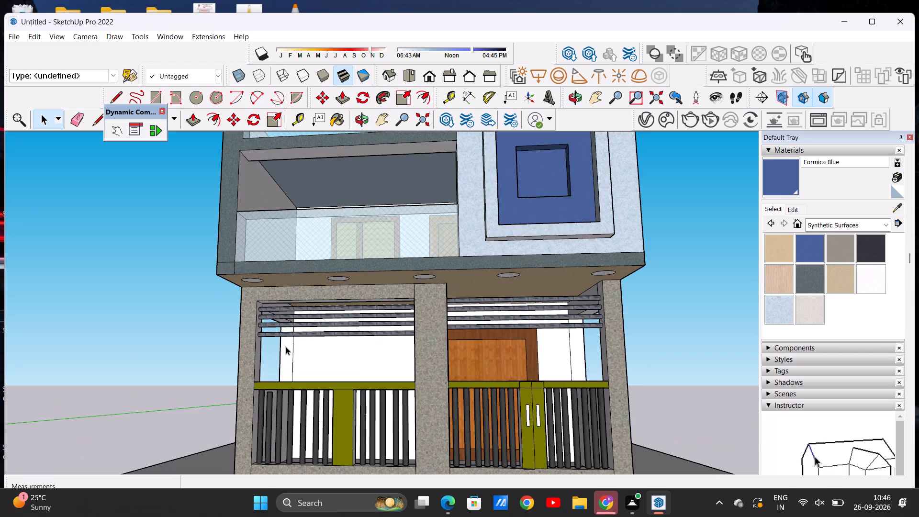
middle_click_drag(277, 375, 377, 407)
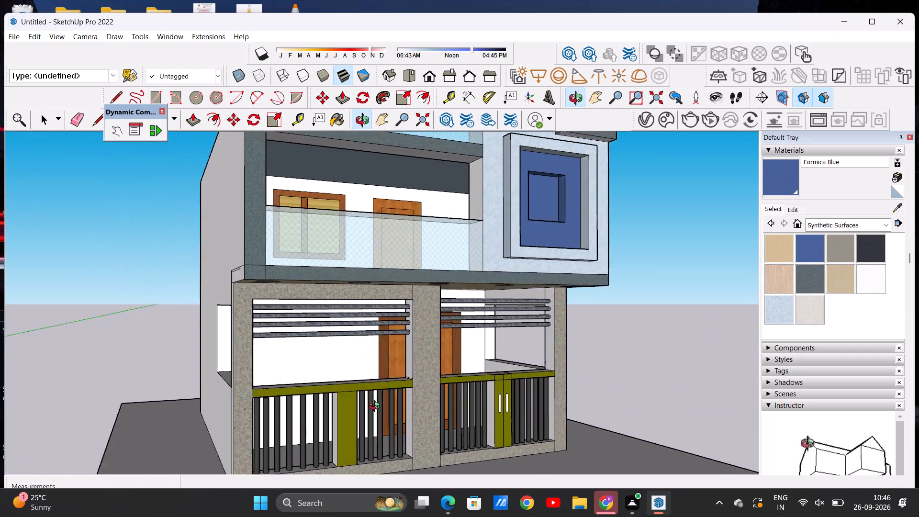
middle_click_drag(377, 407, 270, 385)
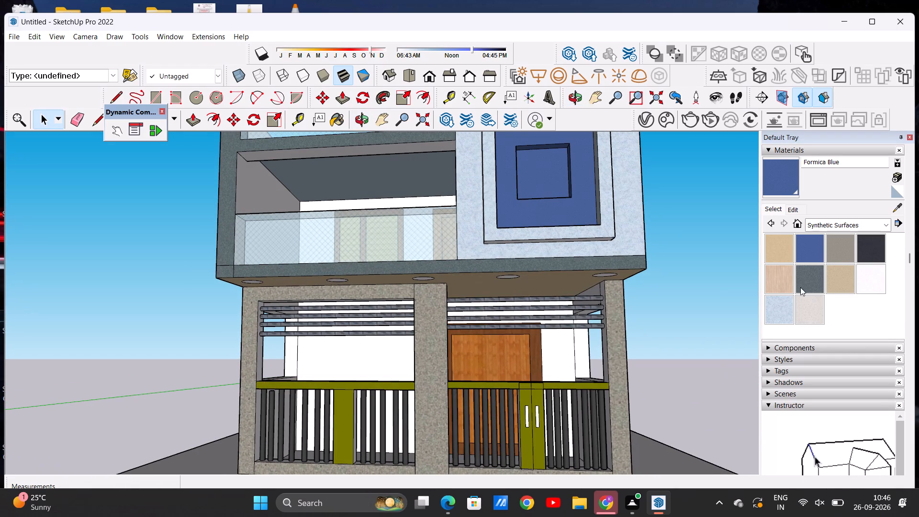
left_click(773, 241)
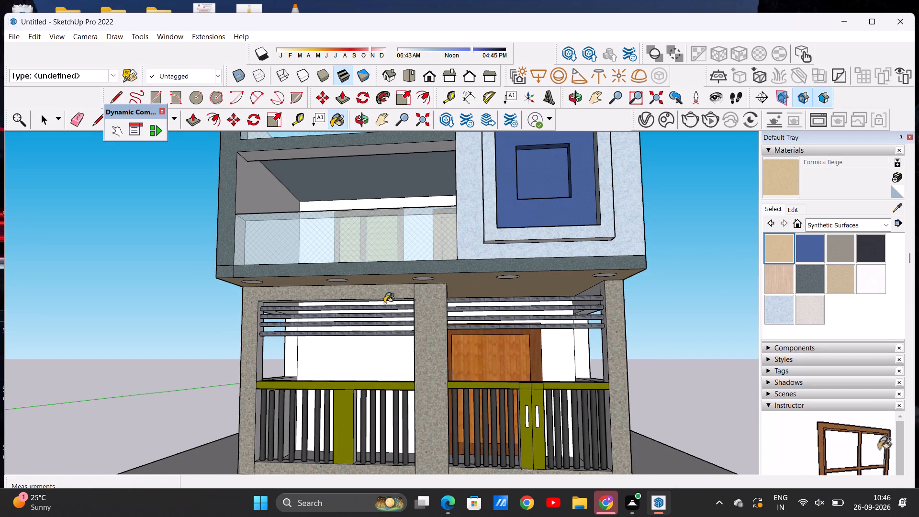
scroll(372, 313, "up", 7)
left_click(356, 387)
scroll(369, 379, "down", 8)
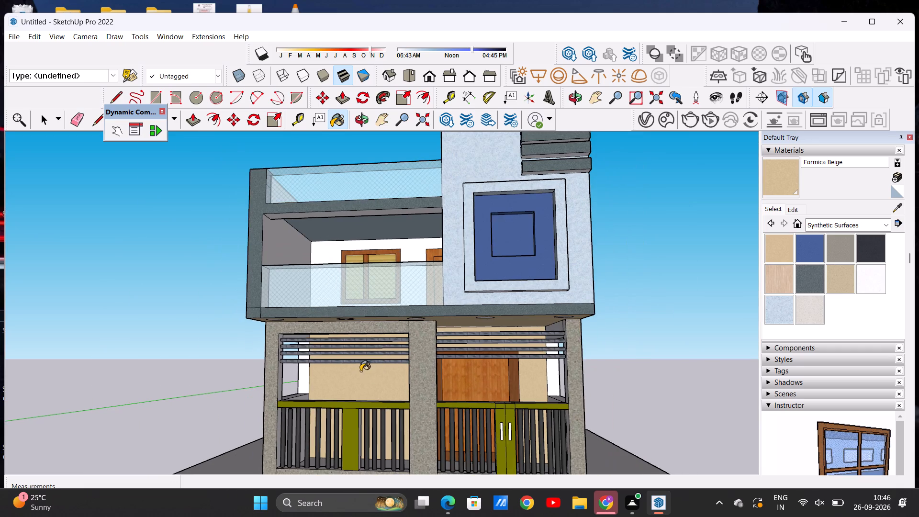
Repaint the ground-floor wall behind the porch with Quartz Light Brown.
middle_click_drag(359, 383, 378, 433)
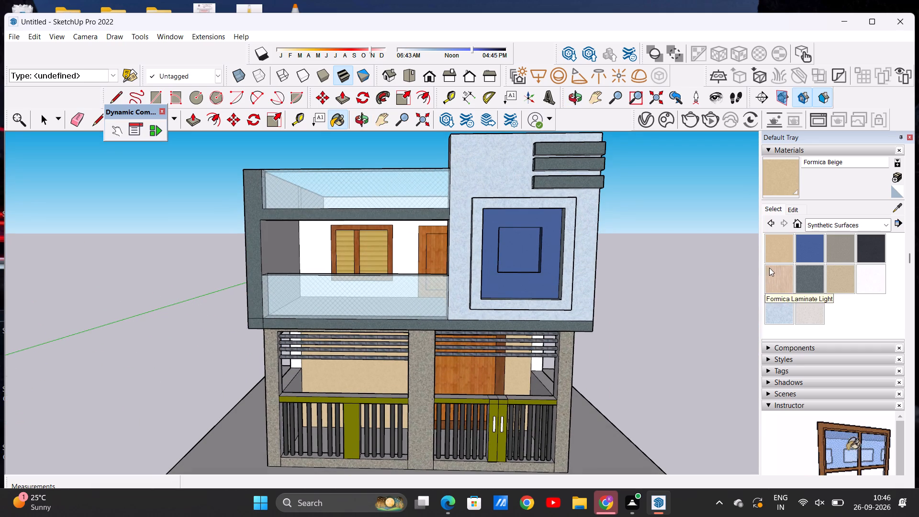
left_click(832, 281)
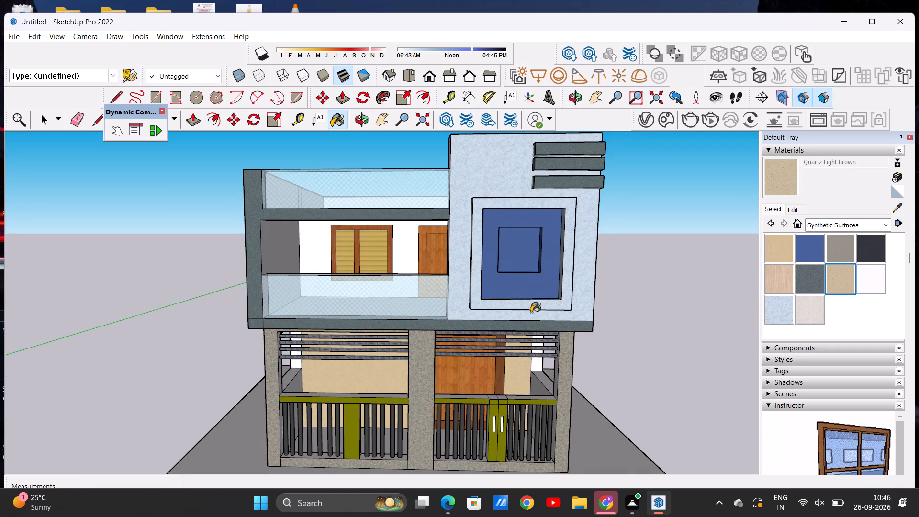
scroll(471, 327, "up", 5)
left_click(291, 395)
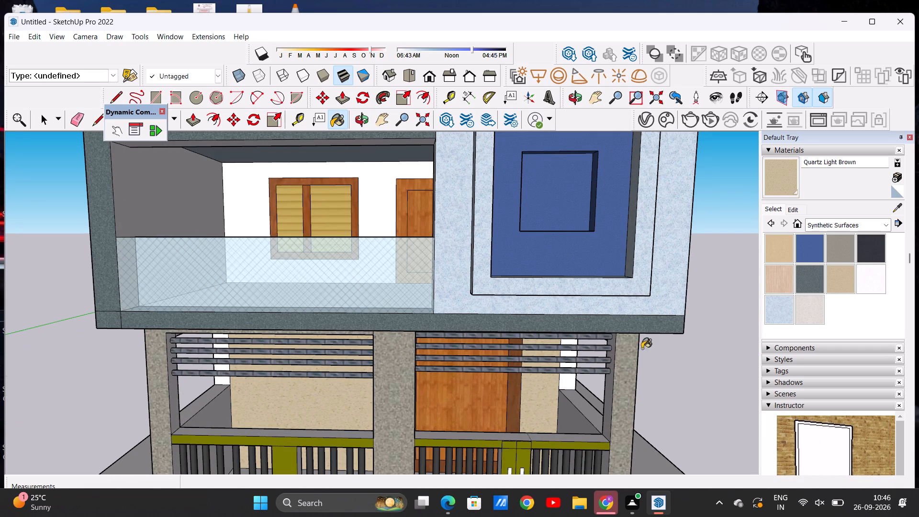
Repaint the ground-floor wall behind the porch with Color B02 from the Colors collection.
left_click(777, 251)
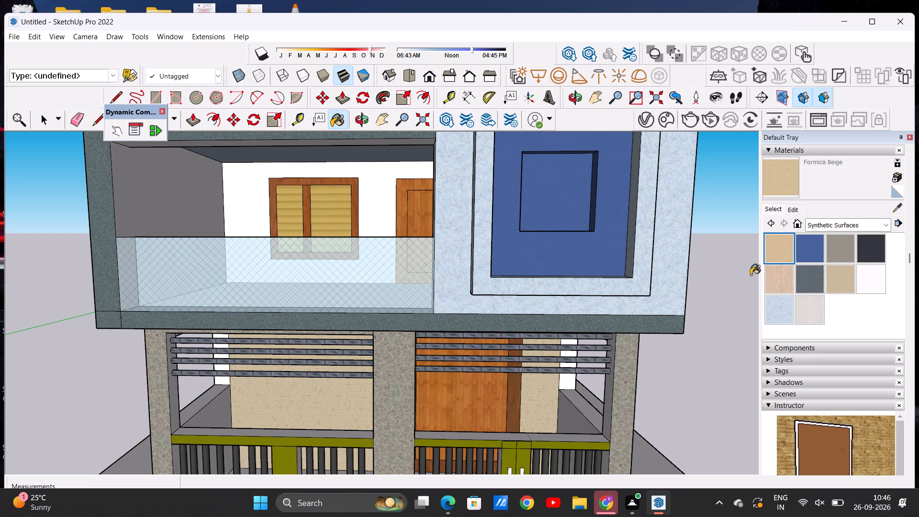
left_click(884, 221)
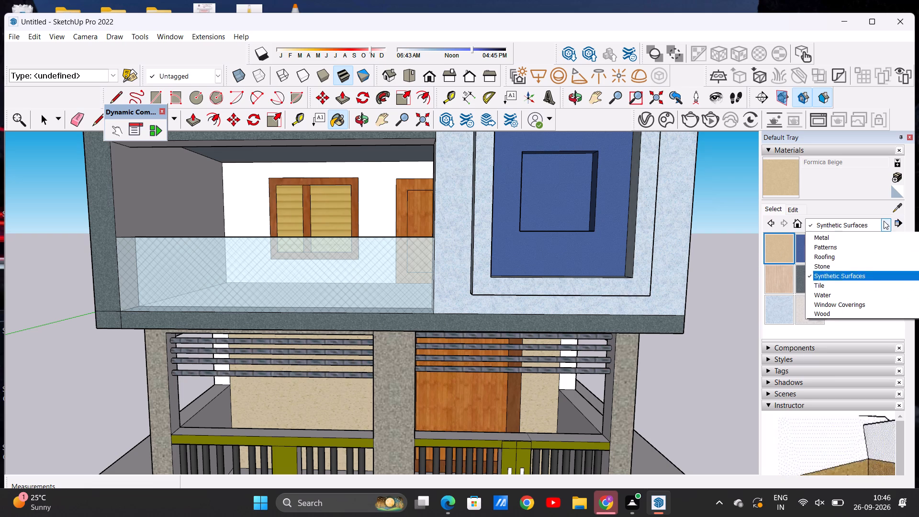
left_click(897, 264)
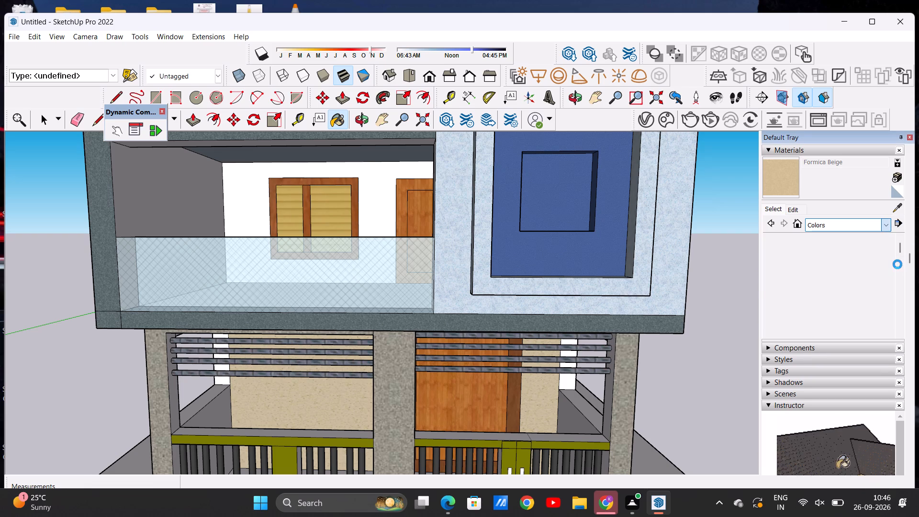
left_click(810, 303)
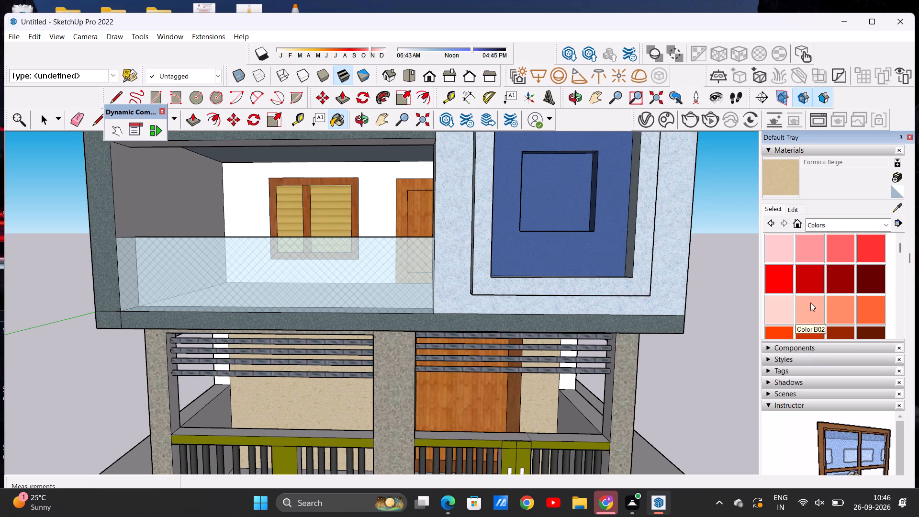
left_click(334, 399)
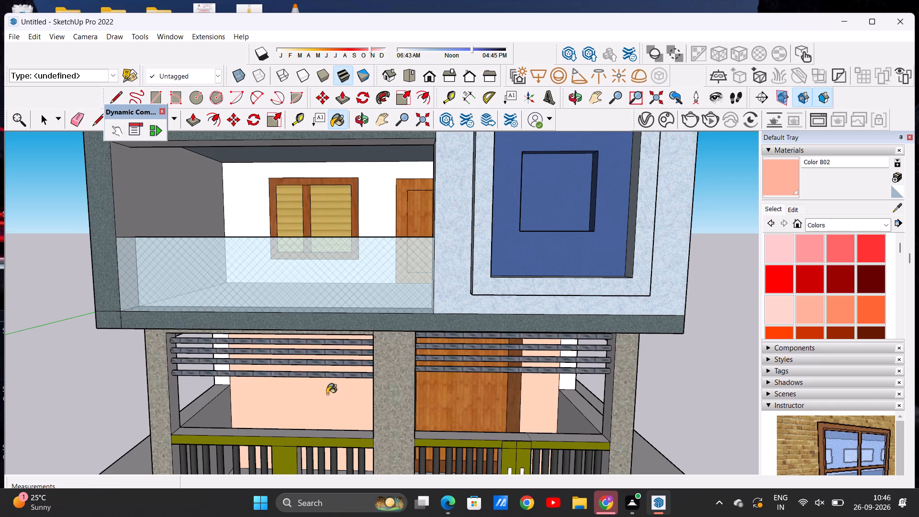
Repaint the ground-floor wall behind the porch with Color C02.
scroll(298, 364, "down", 8)
middle_click_drag(301, 388, 298, 366)
scroll(299, 383, "up", 8)
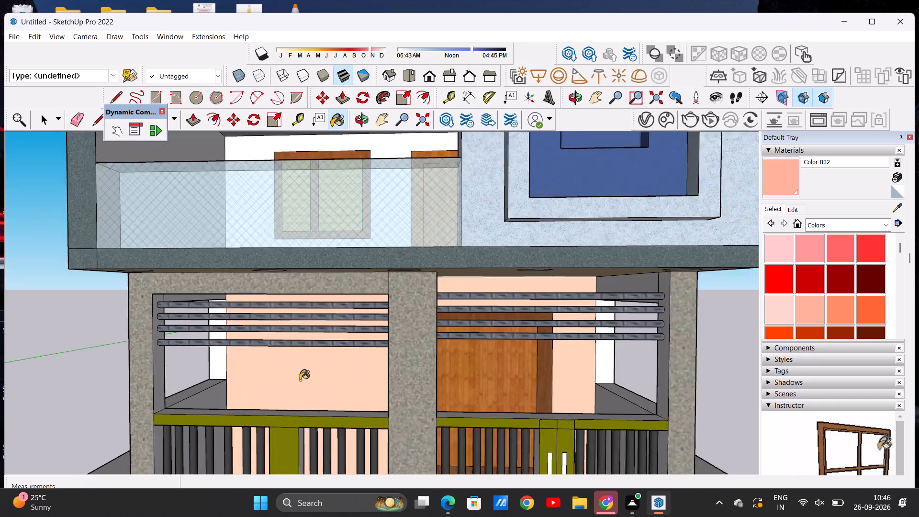
scroll(805, 303, "down", 1)
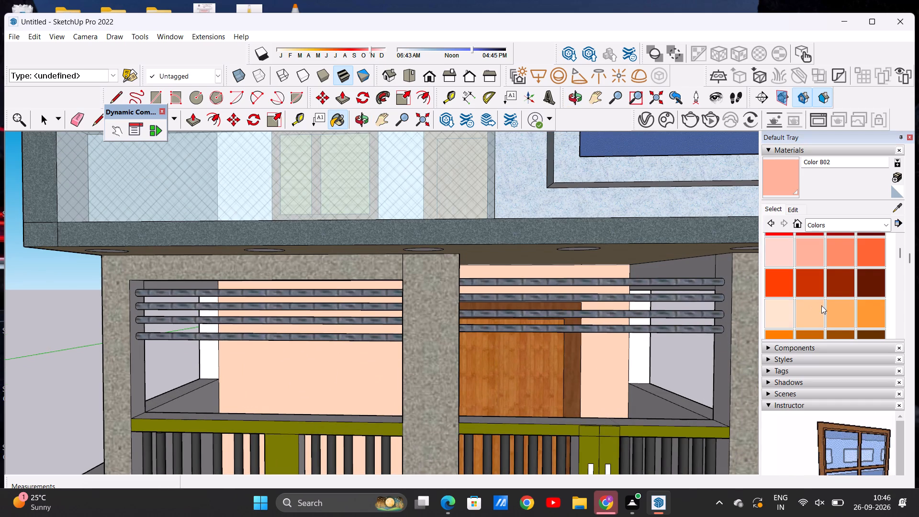
left_click(808, 318)
left_click(318, 377)
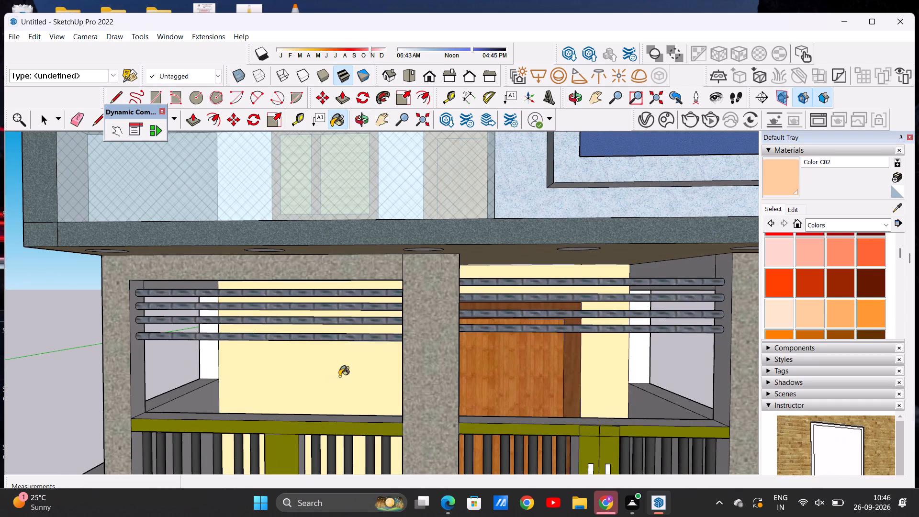
Paint the inward-facing side of the porch's left front pillar with Color C02.
scroll(340, 376, "down", 6)
middle_click_drag(343, 372, 268, 385)
scroll(282, 369, "up", 6)
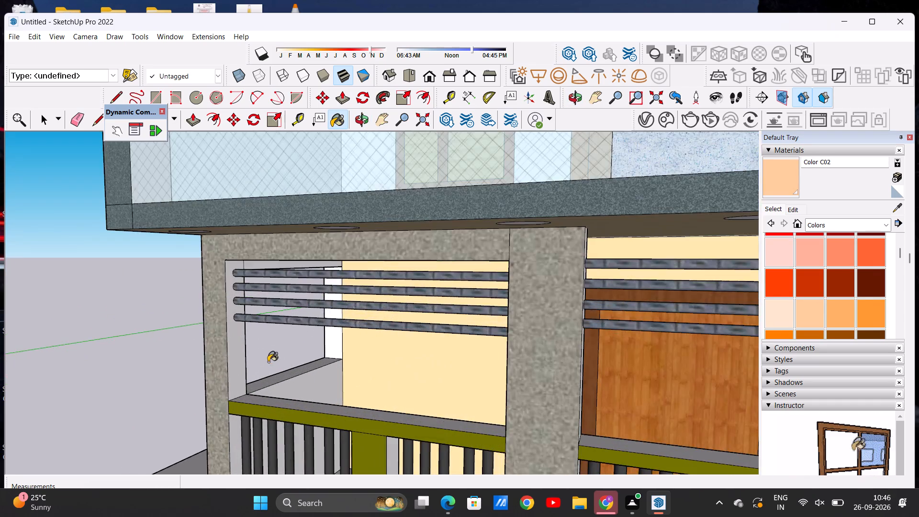
scroll(268, 362, "up", 3)
left_click(168, 373)
scroll(343, 389, "down", 9)
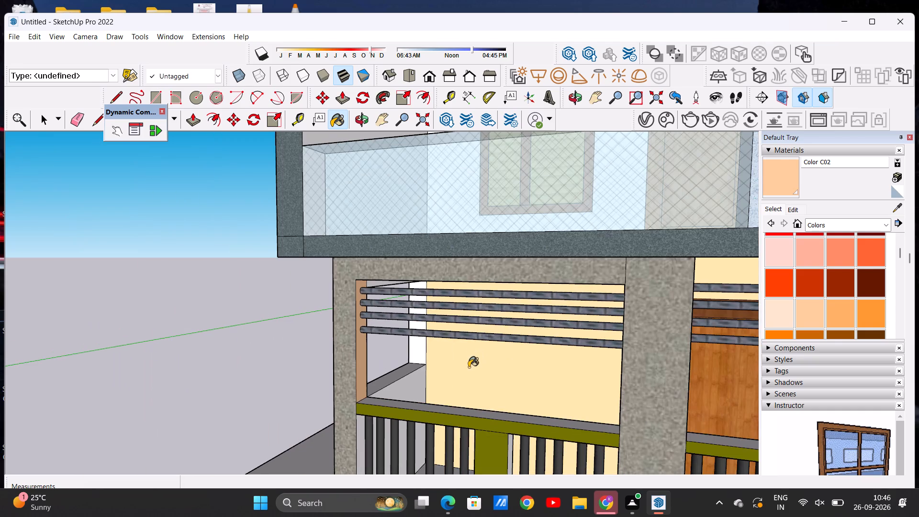
Paint the rear jamb, sill and front jamb of the porch's left side-wall opening with Color C02.
middle_click_drag(469, 367, 607, 349)
scroll(641, 346, "up", 1)
middle_click_drag(401, 419, 395, 446)
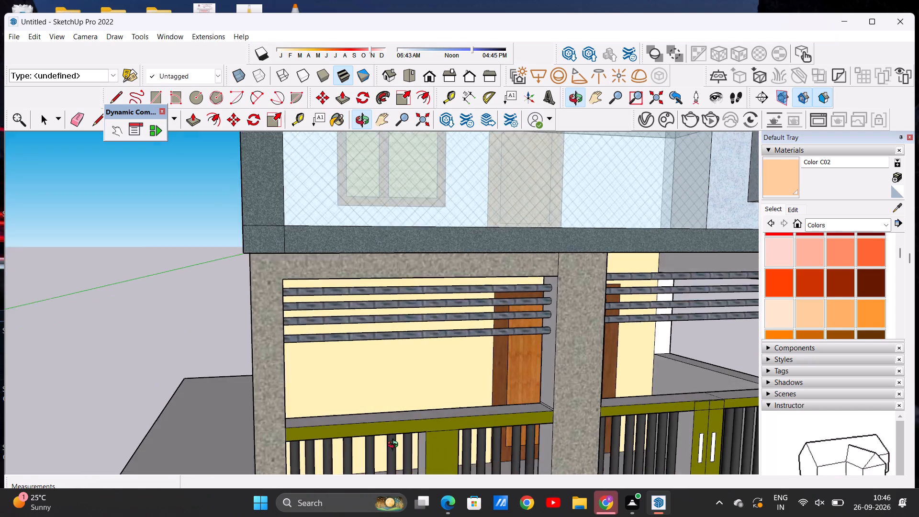
middle_click_drag(395, 446, 569, 383)
scroll(542, 381, "down", 6)
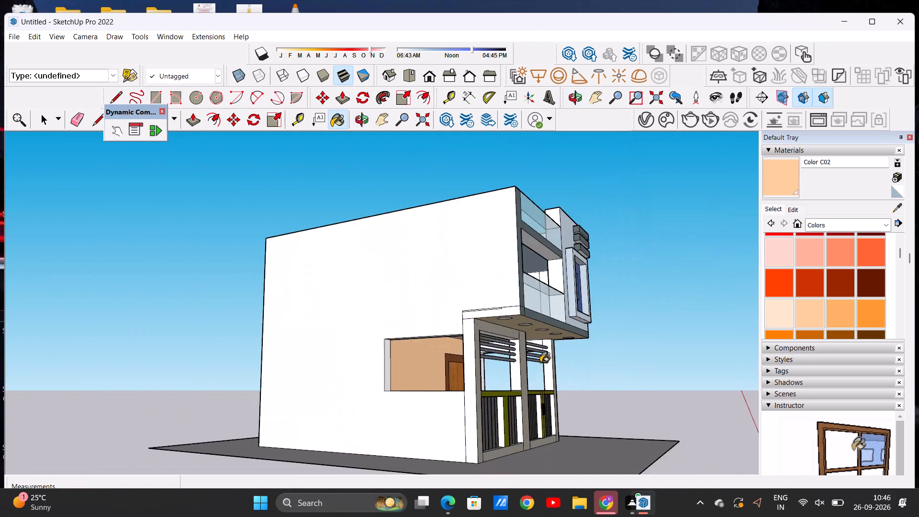
scroll(540, 362, "down", 2)
middle_click_drag(410, 391, 413, 419)
scroll(475, 392, "up", 7)
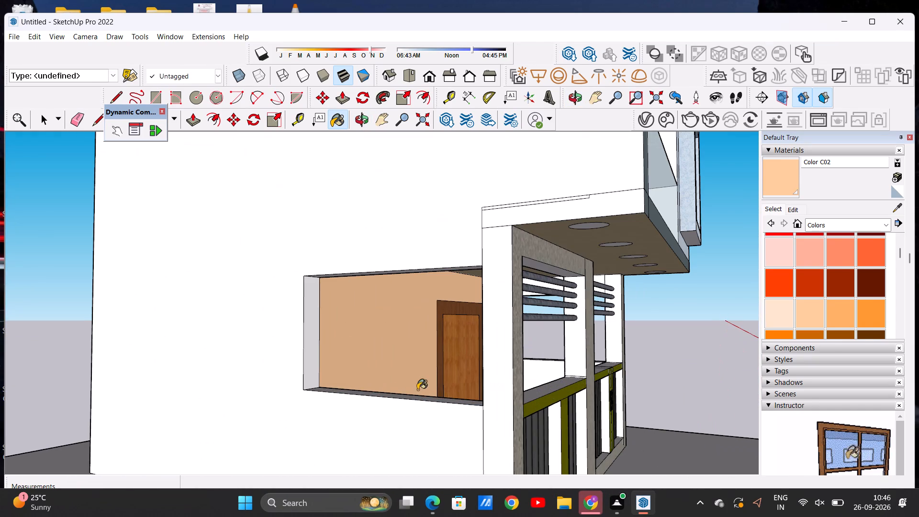
middle_click(406, 425)
left_click(306, 344)
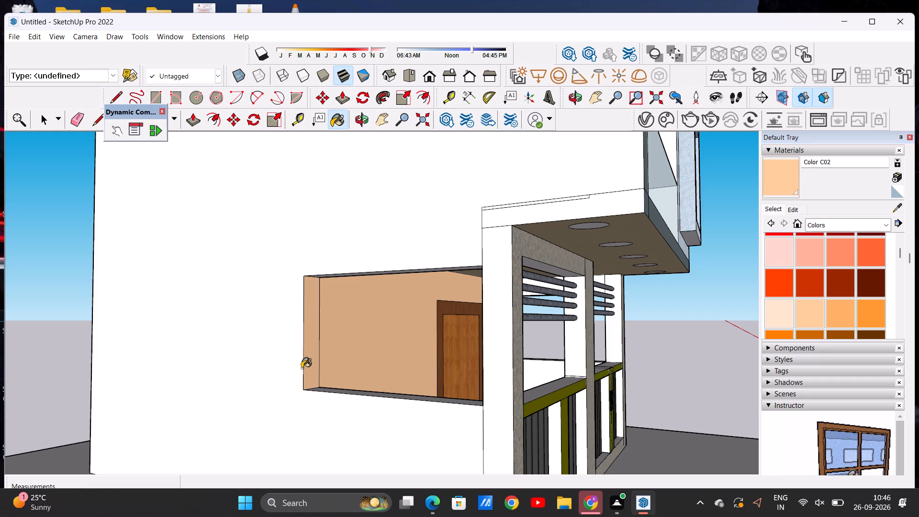
middle_click_drag(303, 372, 370, 428)
left_click(437, 440)
middle_click_drag(402, 447, 530, 447)
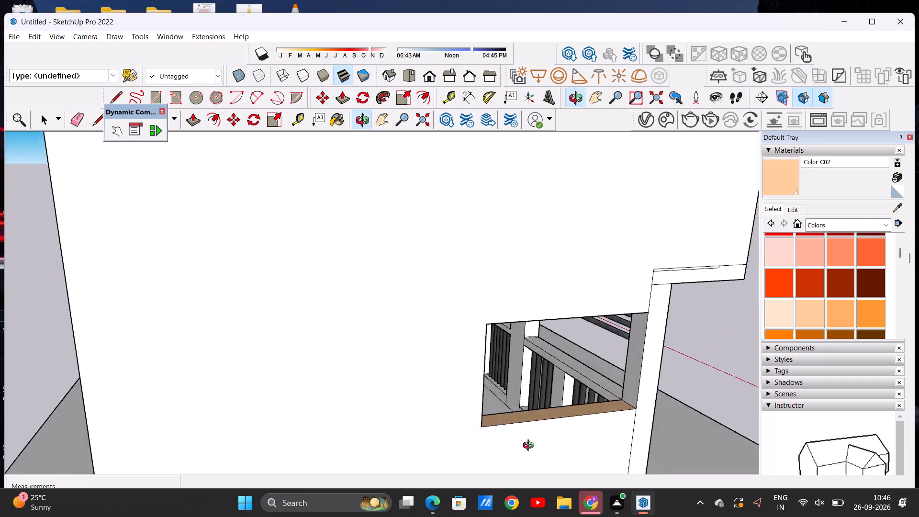
middle_click_drag(530, 447, 542, 439)
scroll(625, 361, "up", 3)
left_click(639, 351)
scroll(480, 355, "down", 5)
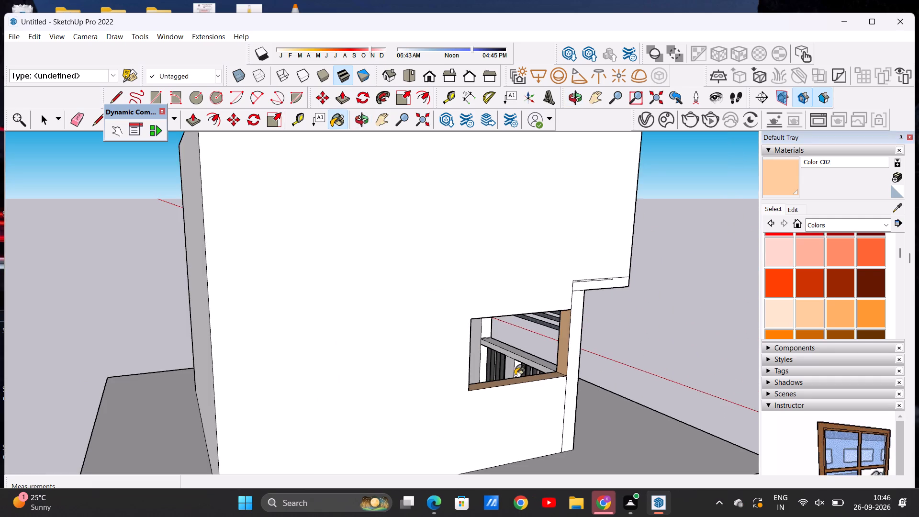
Paint the inner face of the porch's right side wall below its opening, plus the opening's sill and rear jamb, with Color C02.
middle_click_drag(515, 375, 141, 351)
middle_click_drag(11, 363, 0, 363)
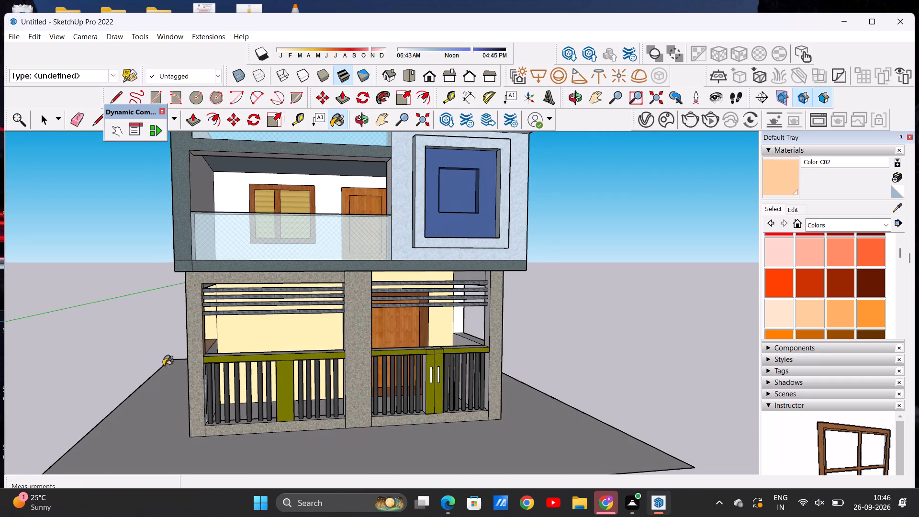
scroll(384, 348, "up", 8)
middle_click_drag(402, 337, 421, 383)
scroll(500, 334, "up", 4)
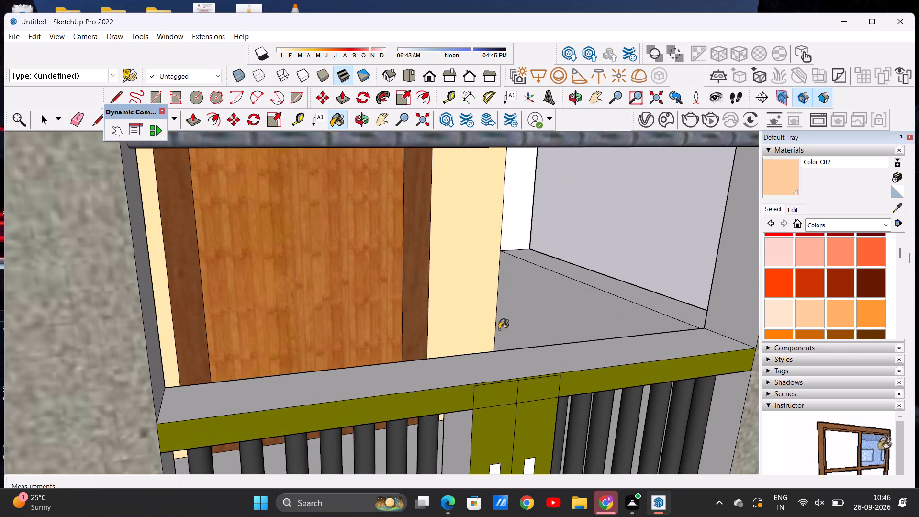
middle_click_drag(511, 333, 491, 345)
left_click(595, 314)
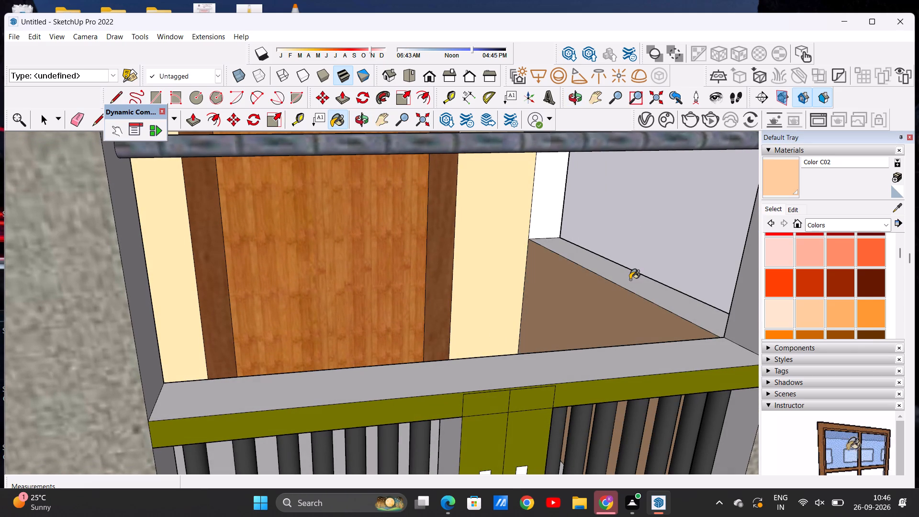
left_click(630, 280)
left_click(543, 212)
scroll(566, 268, "down", 7)
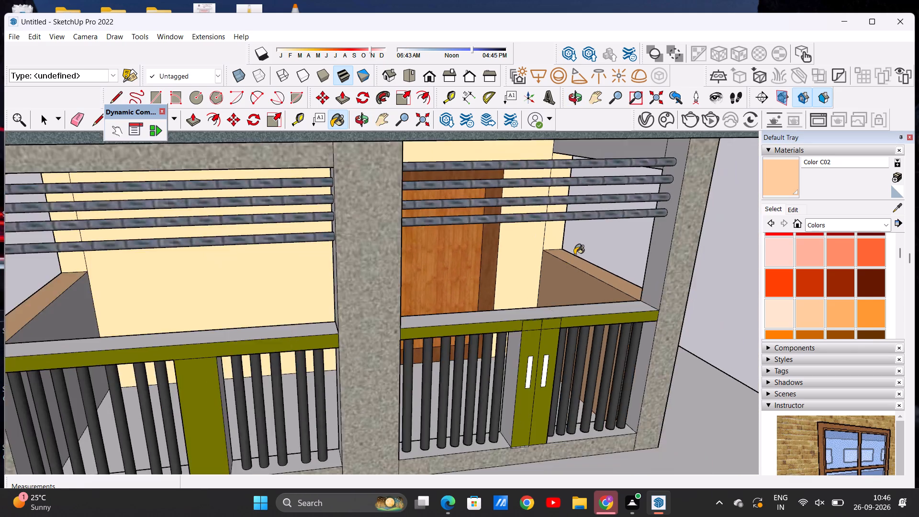
Paint the front jamb of the porch's right side-wall opening with Color C02.
scroll(574, 255, "down", 10)
middle_click_drag(612, 272, 136, 276)
scroll(186, 359, "up", 6)
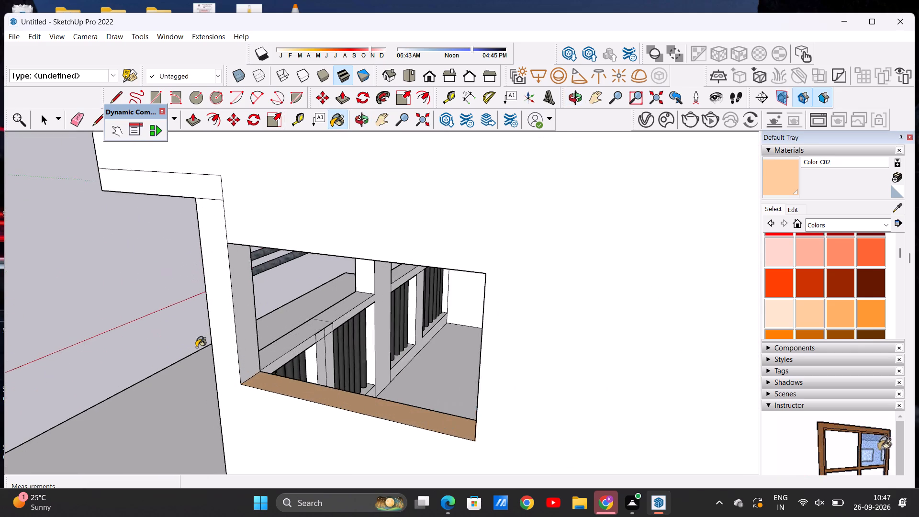
left_click(259, 333)
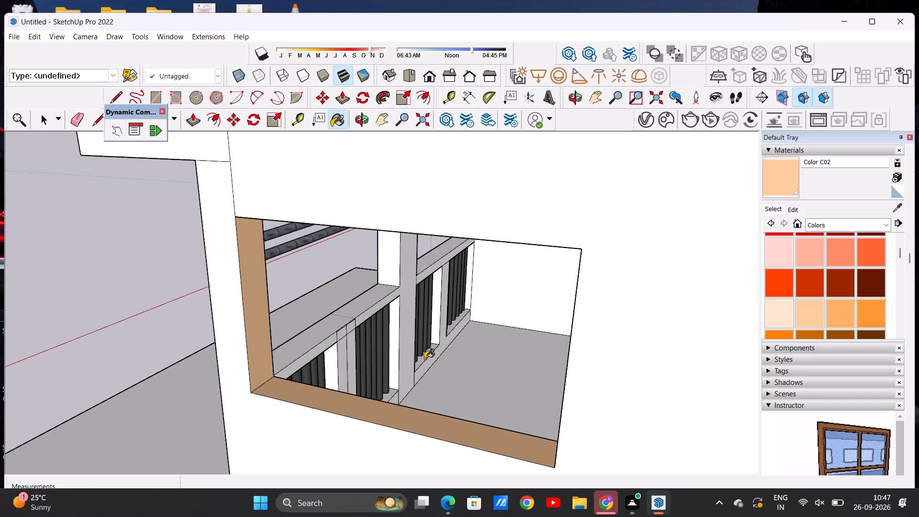
key("space")
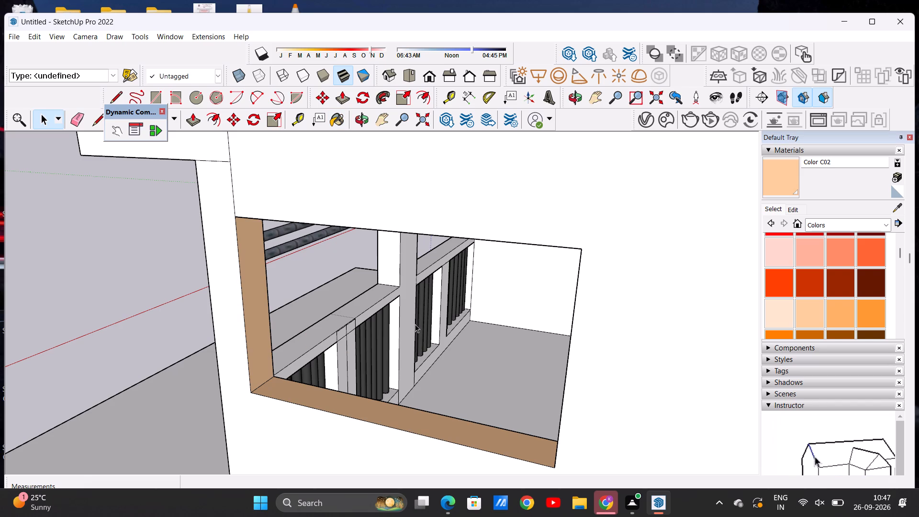
Examine the whole house from the front, side and below to check the painted porch and find surfaces still lacking material.
scroll(420, 317, "down", 8)
middle_click_drag(328, 348, 521, 342)
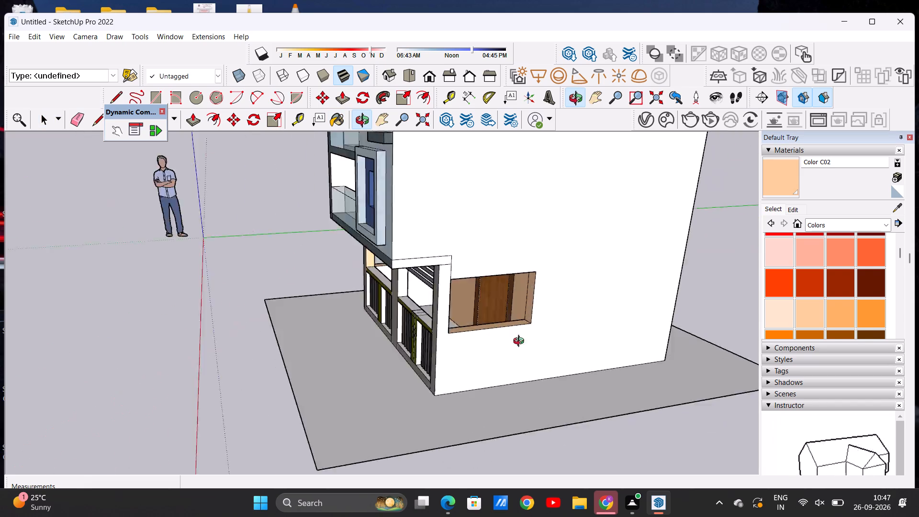
middle_click_drag(521, 342, 657, 312)
middle_click_drag(330, 393, 444, 393)
scroll(334, 359, "down", 2)
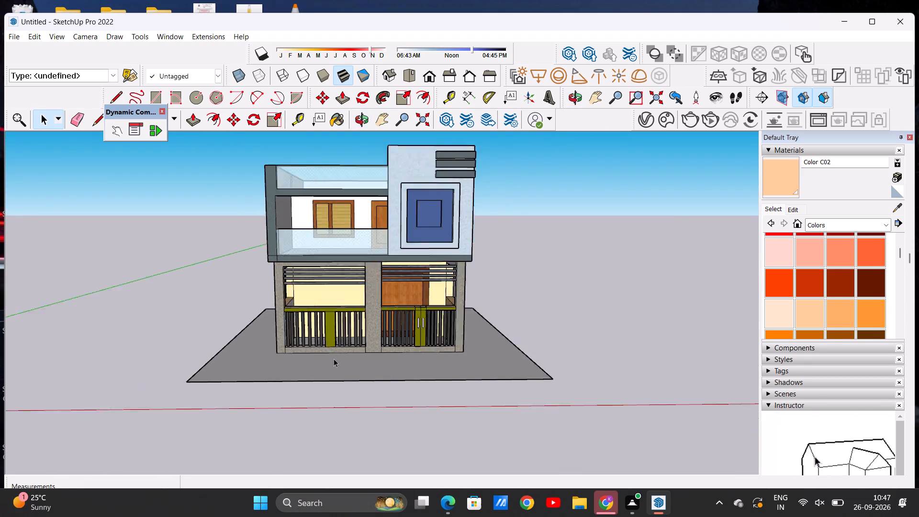
scroll(334, 359, "down", 8)
scroll(297, 315, "up", 7)
scroll(347, 297, "up", 8)
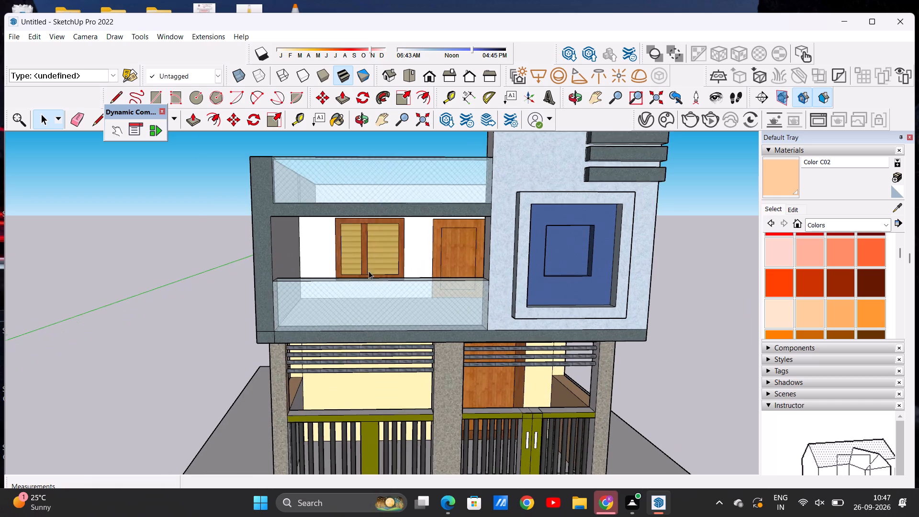
scroll(369, 271, "up", 3)
scroll(370, 265, "down", 12)
middle_click_drag(384, 312, 378, 287)
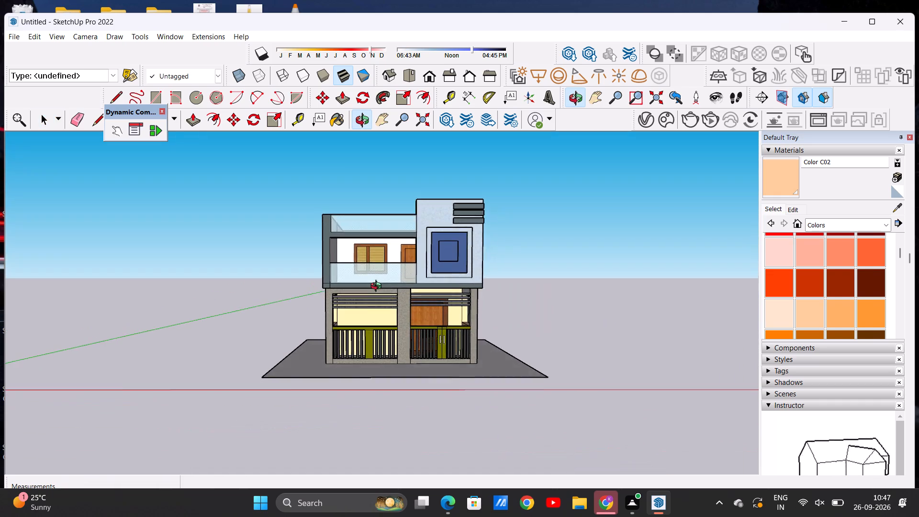
middle_click_drag(378, 287, 365, 292)
scroll(479, 263, "up", 5)
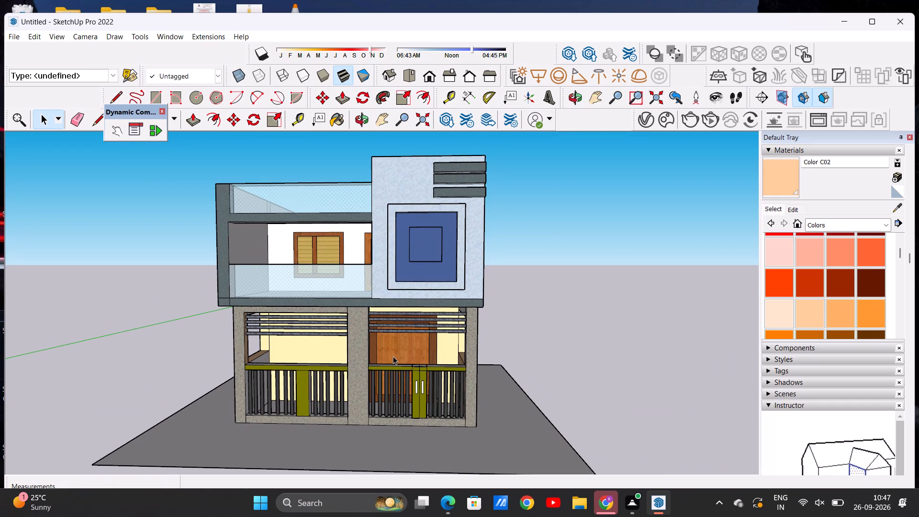
middle_click_drag(309, 443, 309, 322)
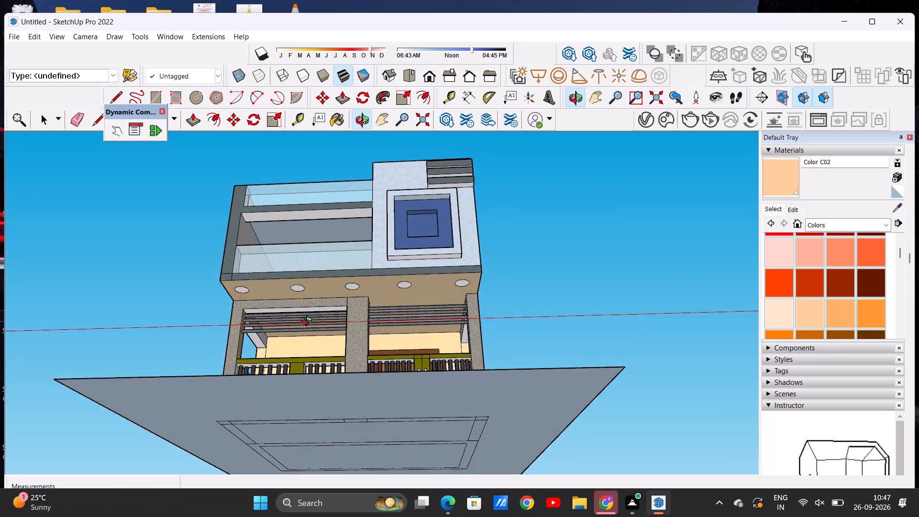
middle_click_drag(309, 322, 341, 453)
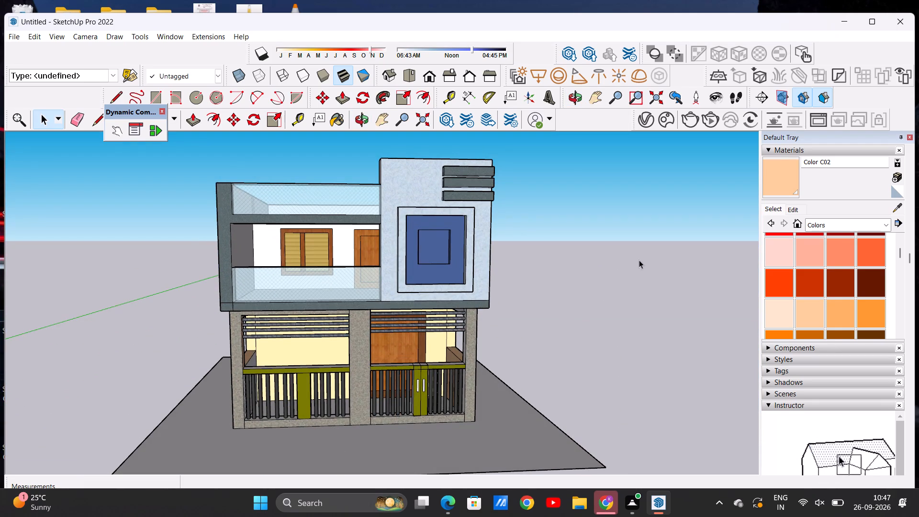
Paint the house's two outer side walls and its rear wall with Terrazzo Tile Light from the Synthetic Surfaces materials.
left_click(884, 222)
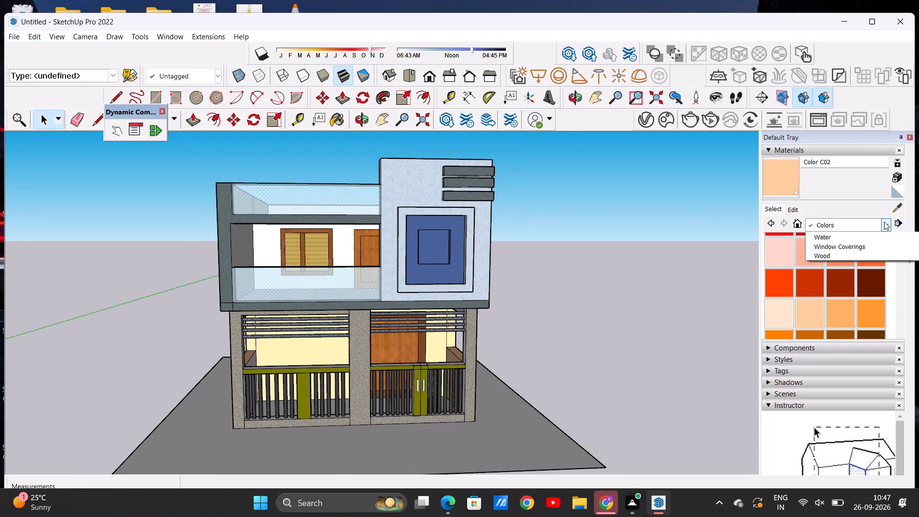
left_click(894, 341)
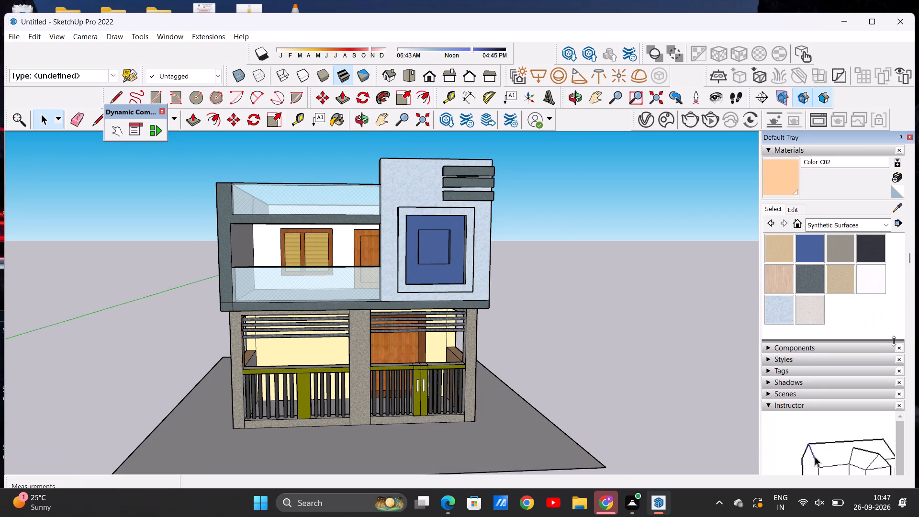
left_click(808, 302)
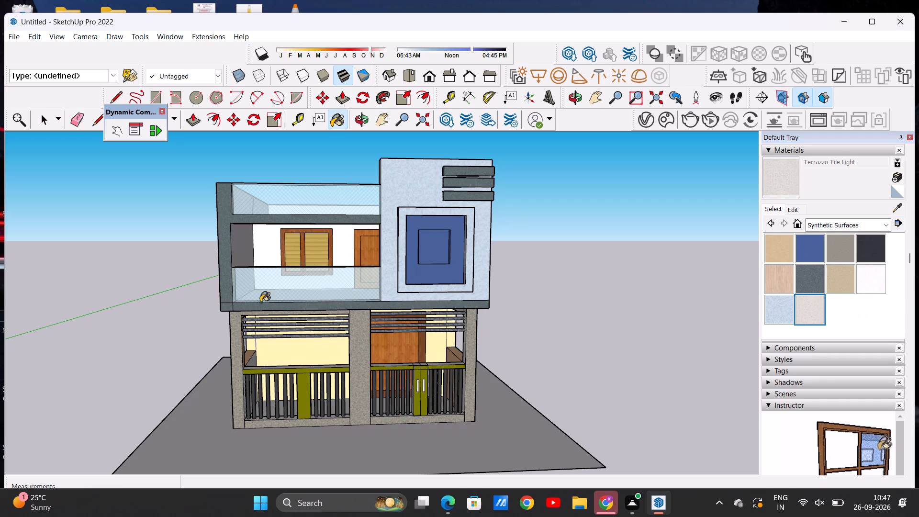
middle_click_drag(191, 292, 543, 303)
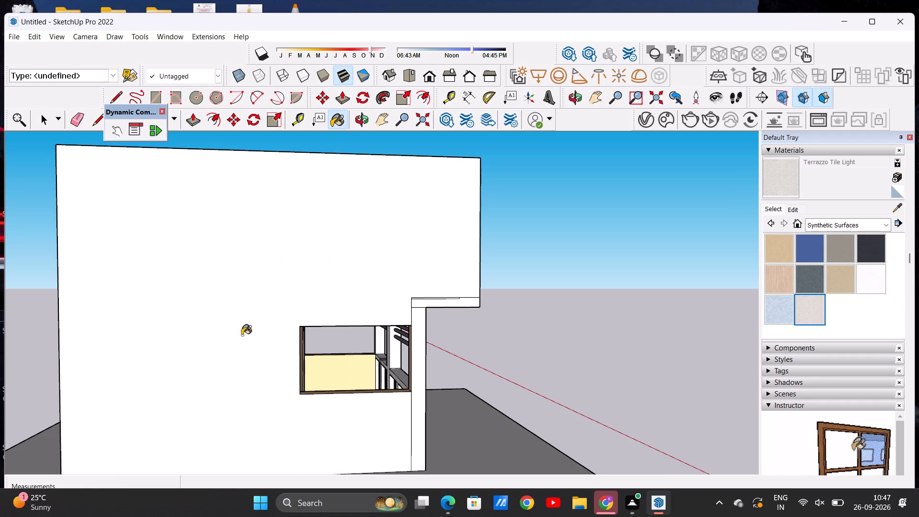
left_click(229, 317)
scroll(299, 285, "down", 11)
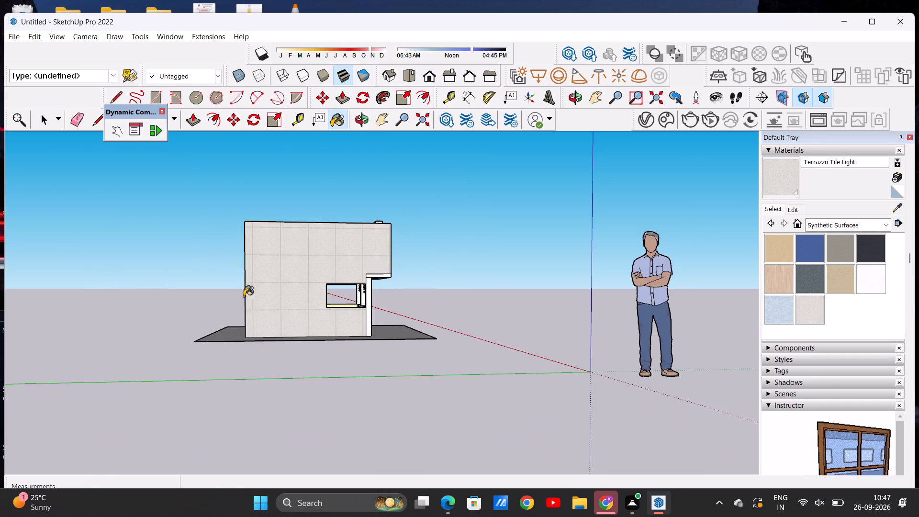
middle_click_drag(244, 298, 301, 308)
middle_click_drag(258, 316, 474, 340)
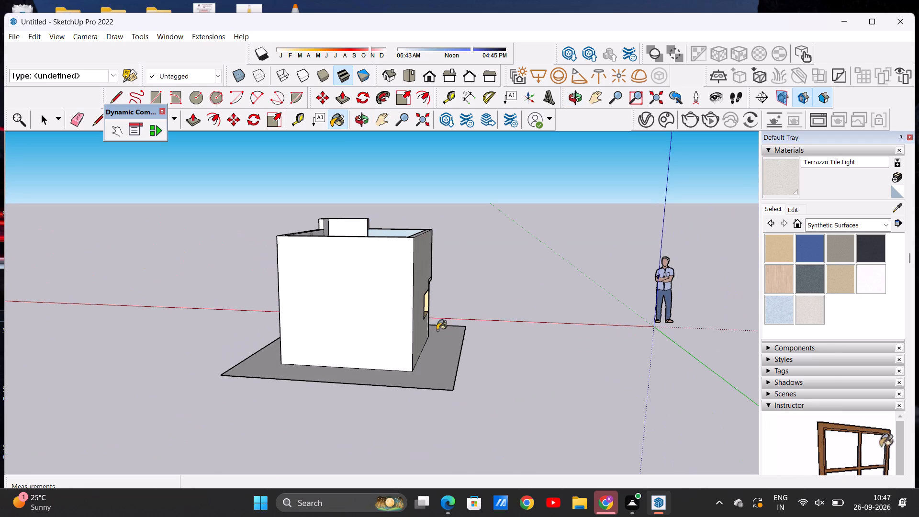
left_click(385, 315)
middle_click_drag(264, 322, 435, 360)
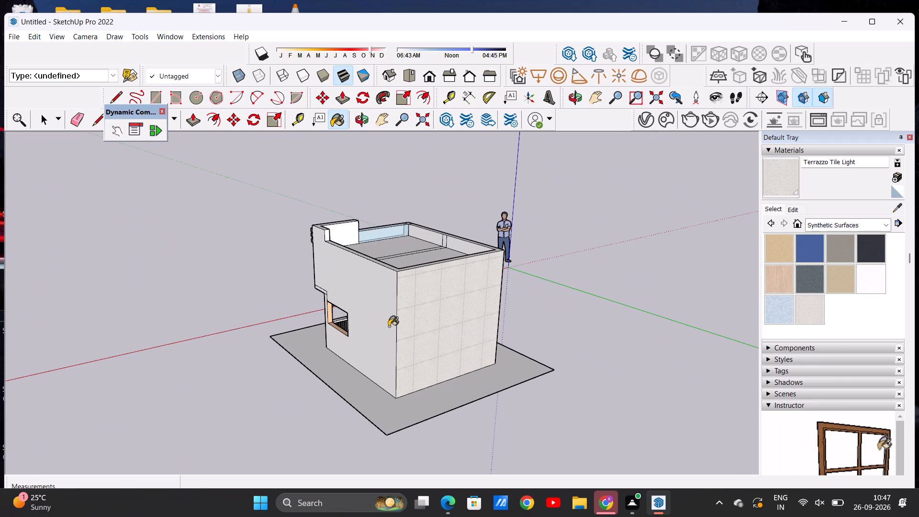
left_click(381, 326)
Paint the centre porch pillar's right side face, above and below the rail, and the double gate post's right side with Formica Graystone.
middle_click_drag(298, 337, 575, 332)
middle_click_drag(353, 333, 470, 341)
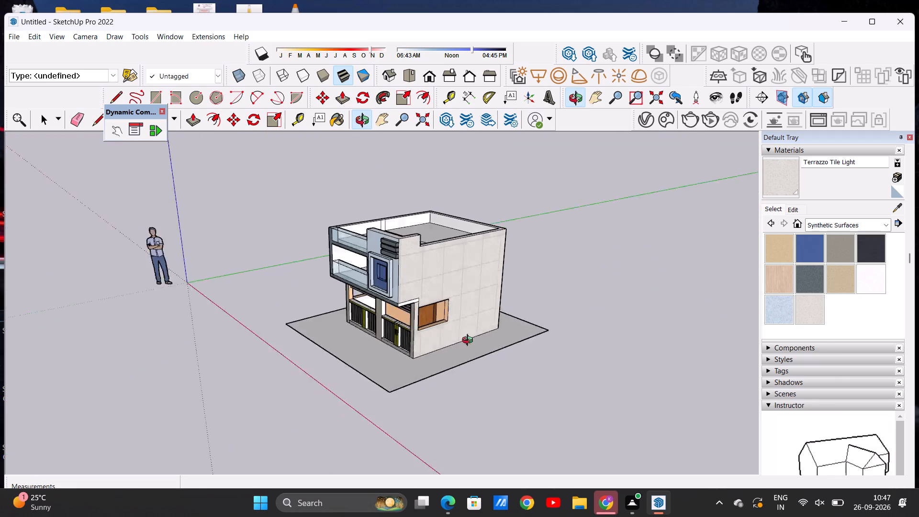
middle_click_drag(470, 341, 558, 281)
scroll(365, 303, "up", 6)
middle_click_drag(416, 351, 278, 367)
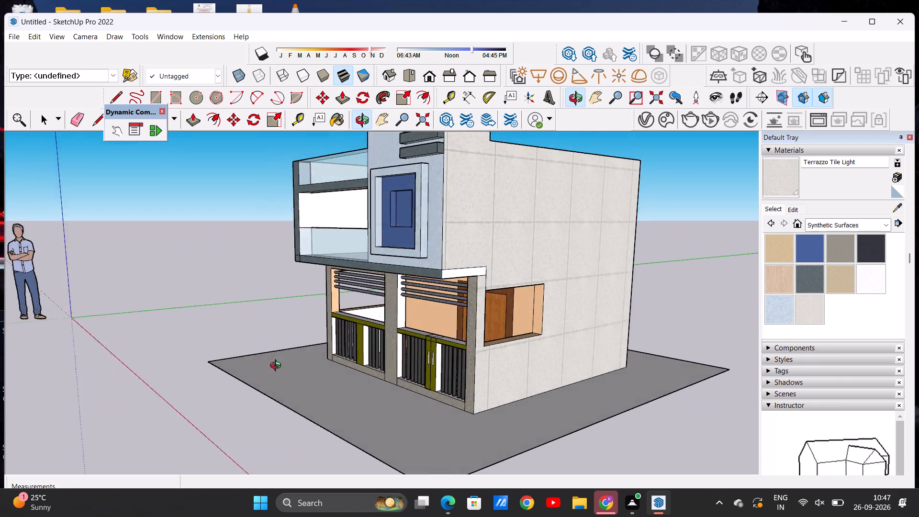
middle_click_drag(278, 367, 254, 379)
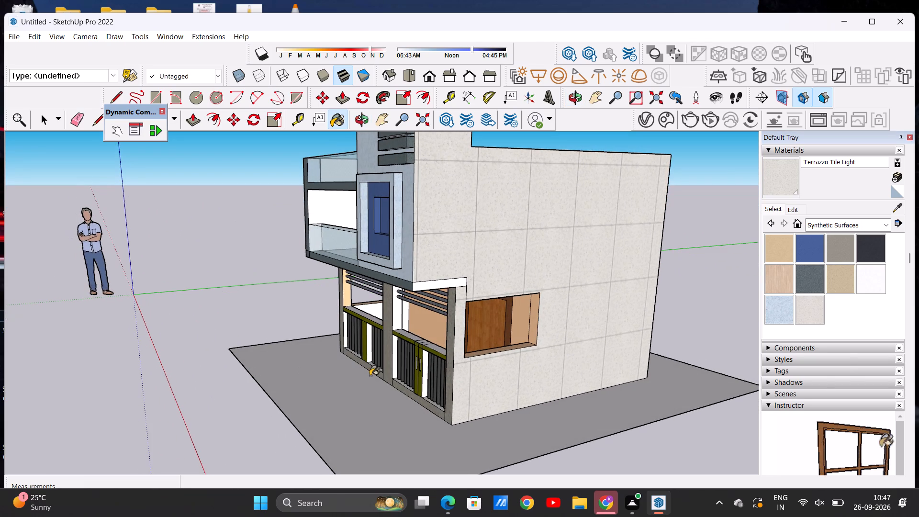
left_click(840, 247)
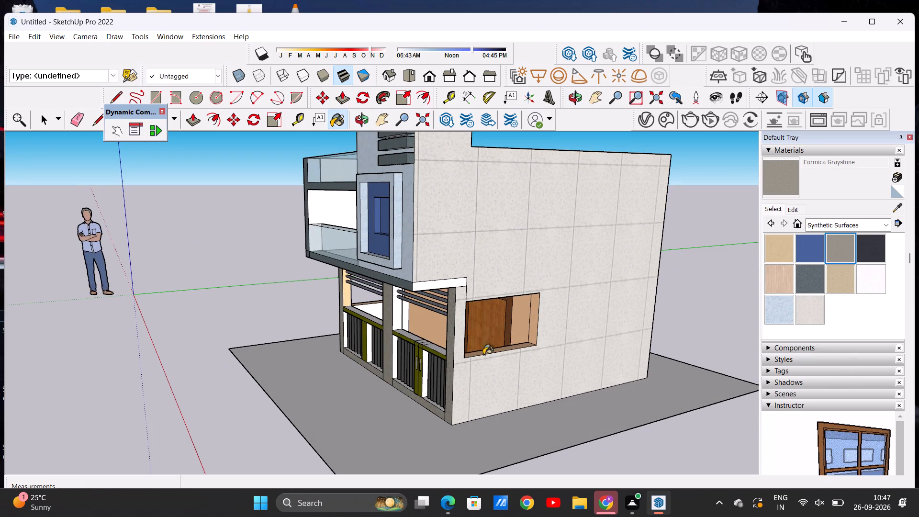
scroll(429, 355, "up", 6)
scroll(377, 322, "up", 4)
left_click(374, 270)
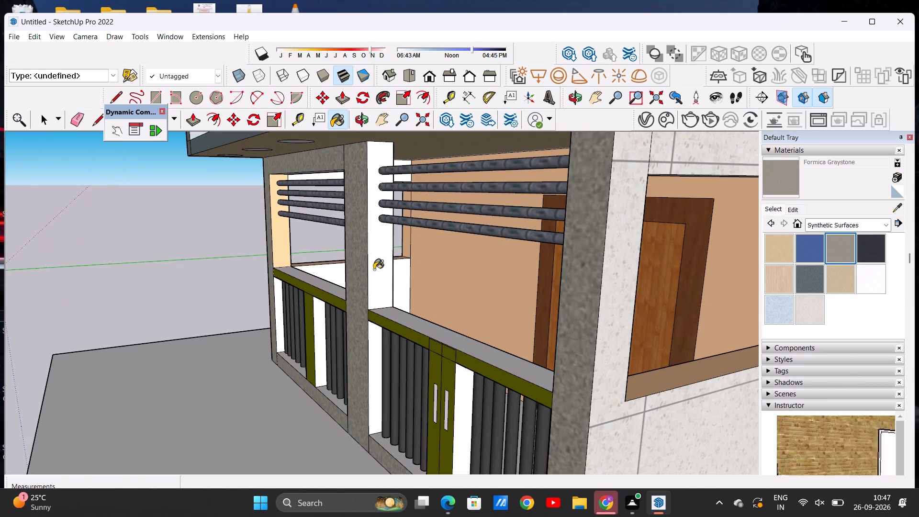
left_click(371, 352)
scroll(377, 329, "down", 4)
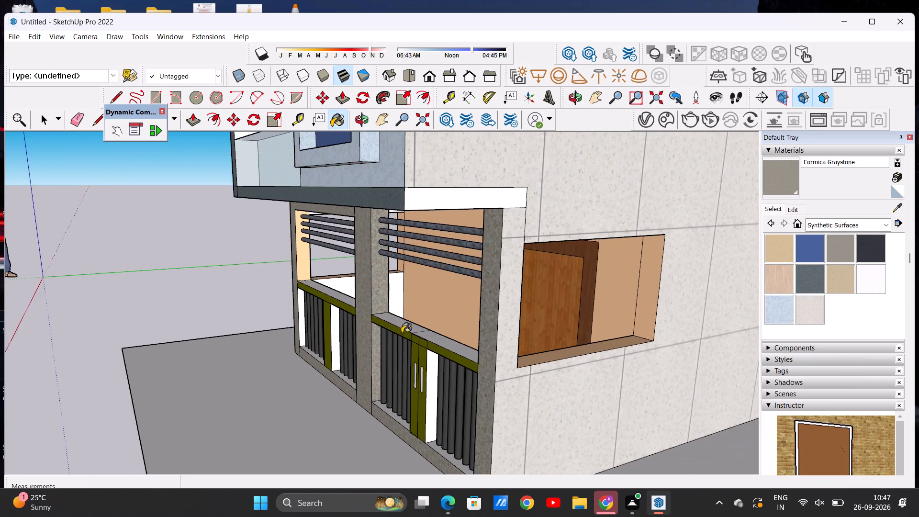
scroll(463, 427, "up", 5)
left_click(418, 388)
scroll(446, 388, "down", 6)
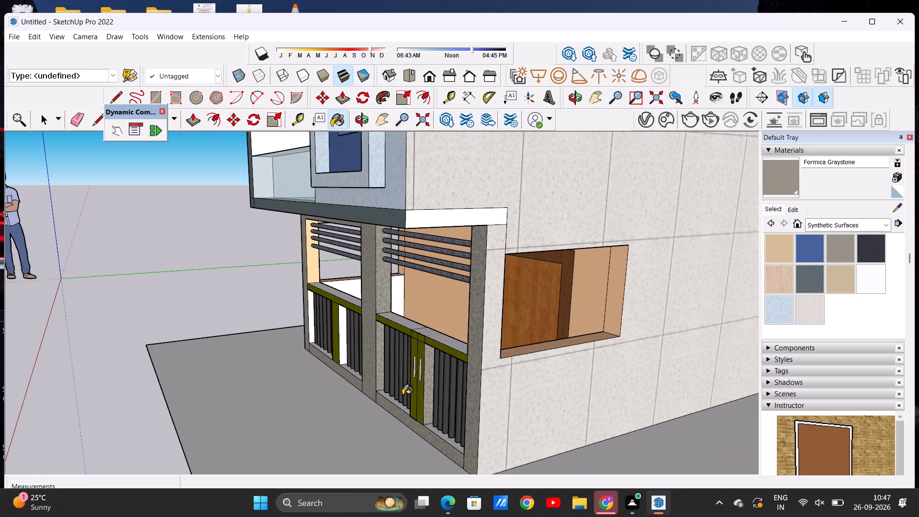
Paint the left porch pillar's inner face below the rail and the left bay olive post's right side with Formica Graystone.
middle_click_drag(403, 395, 480, 409)
scroll(279, 310, "up", 6)
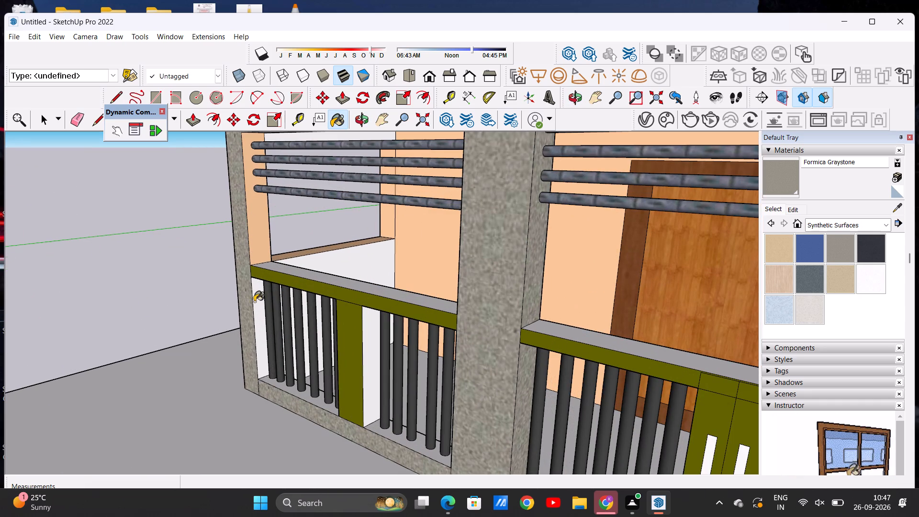
left_click(255, 302)
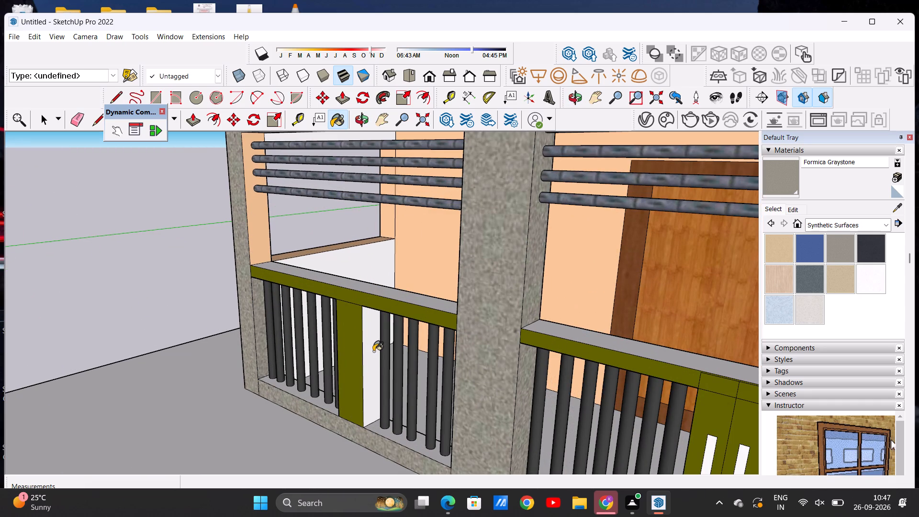
left_click(373, 351)
Paint the left side faces of both olive posts, the centre pillar and the right pillar with Formica Graystone, above and below the rails.
scroll(356, 303, "down", 6)
scroll(422, 303, "down", 4)
middle_click_drag(316, 348, 424, 366)
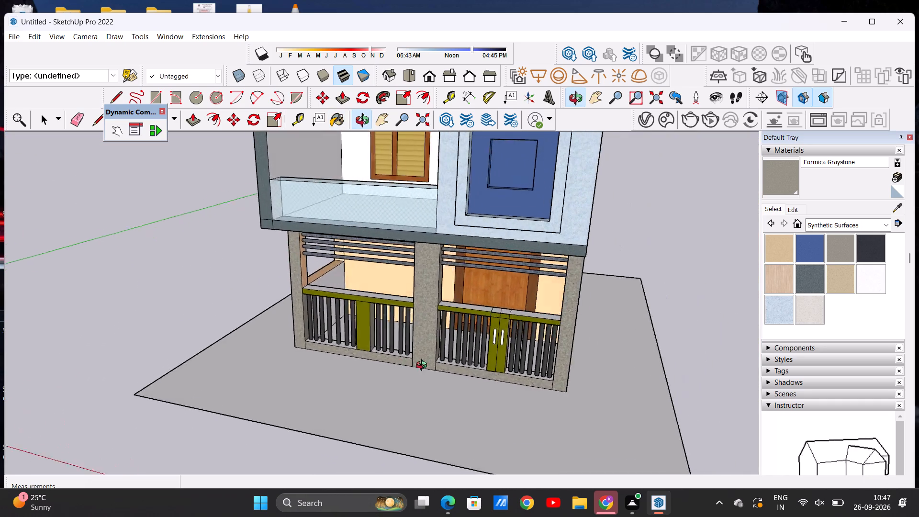
middle_click_drag(424, 366, 653, 362)
scroll(401, 364, "up", 5)
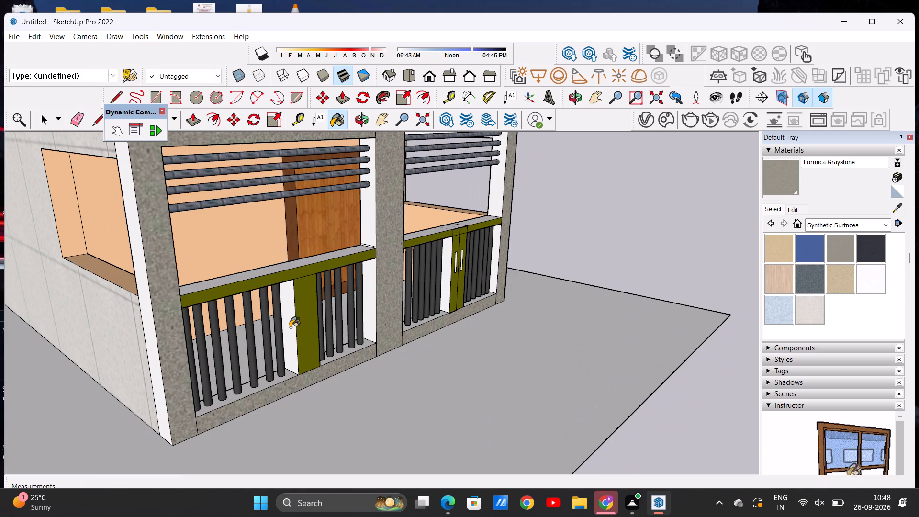
left_click(290, 327)
left_click(365, 313)
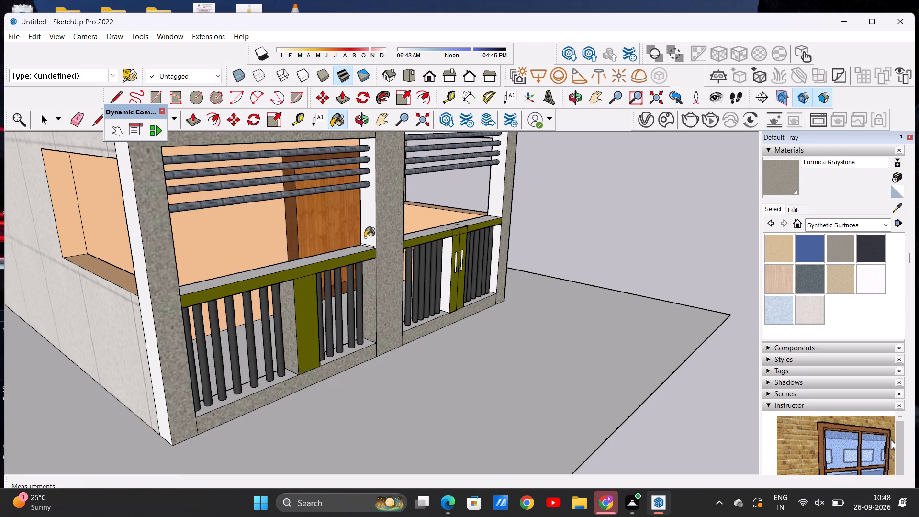
left_click(364, 230)
left_click(445, 264)
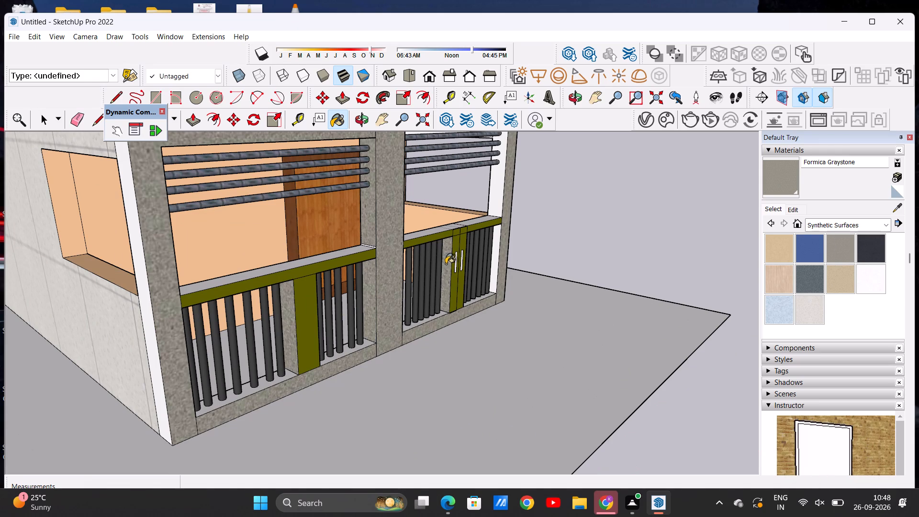
left_click(494, 257)
left_click(501, 192)
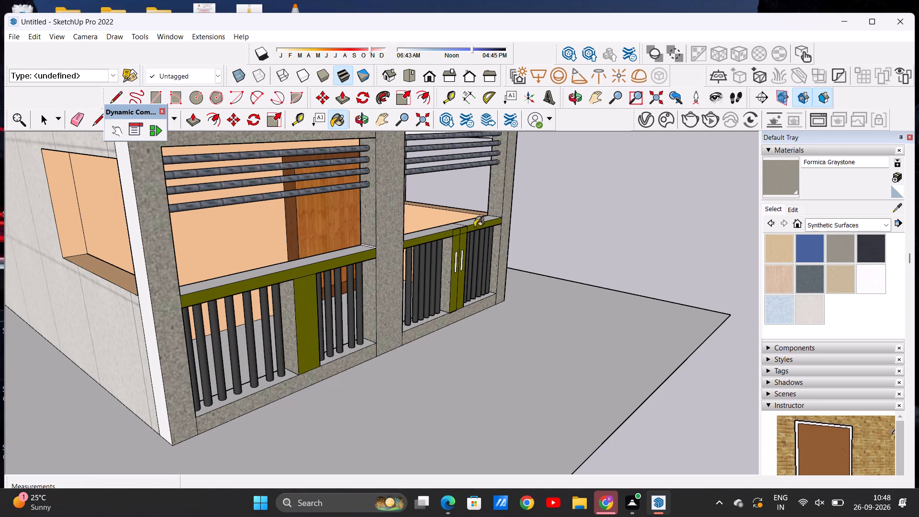
Paint the top faces of both porch rails and the left pillar's inner face above the rail with Formica Graystone.
scroll(390, 250, "down", 4)
middle_click_drag(393, 249, 220, 338)
scroll(310, 268, "up", 6)
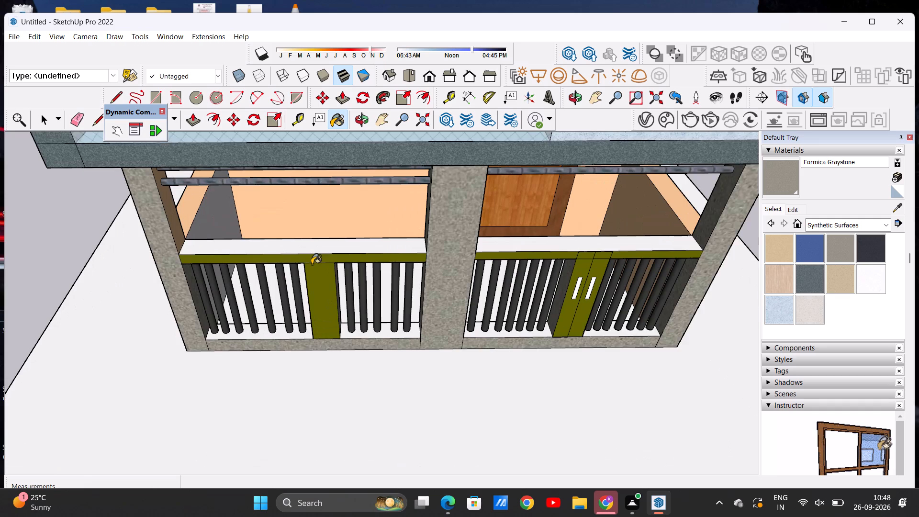
left_click(305, 249)
left_click(523, 242)
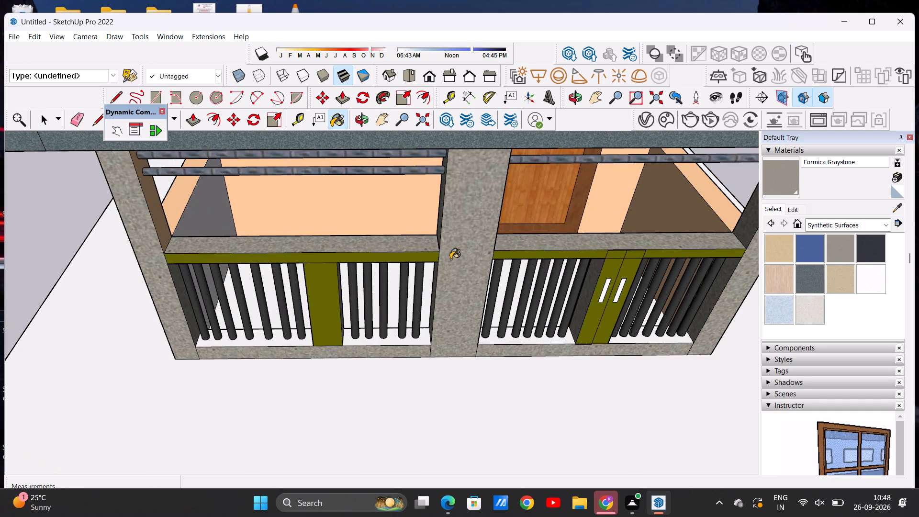
left_click(161, 224)
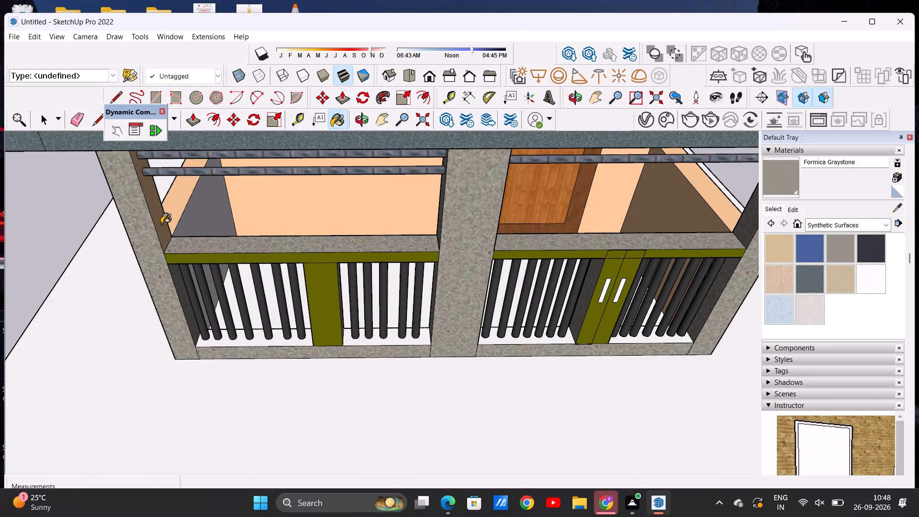
Paint the rear faces of the porch rails, gate posts, centre pillar and bottom kerb with Formica Graystone.
scroll(276, 246, "down", 8)
middle_click_drag(304, 286, 285, 237)
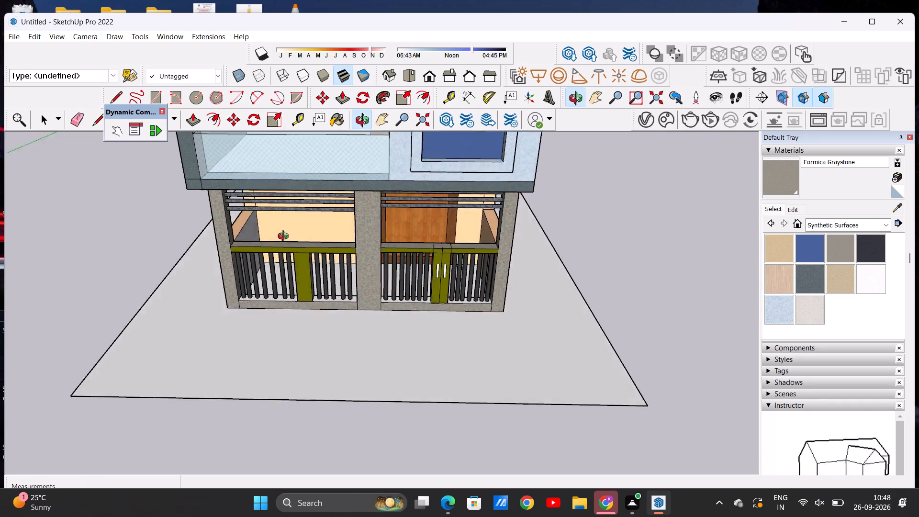
middle_click_drag(285, 237, 90, 249)
middle_click_drag(372, 320, 75, 274)
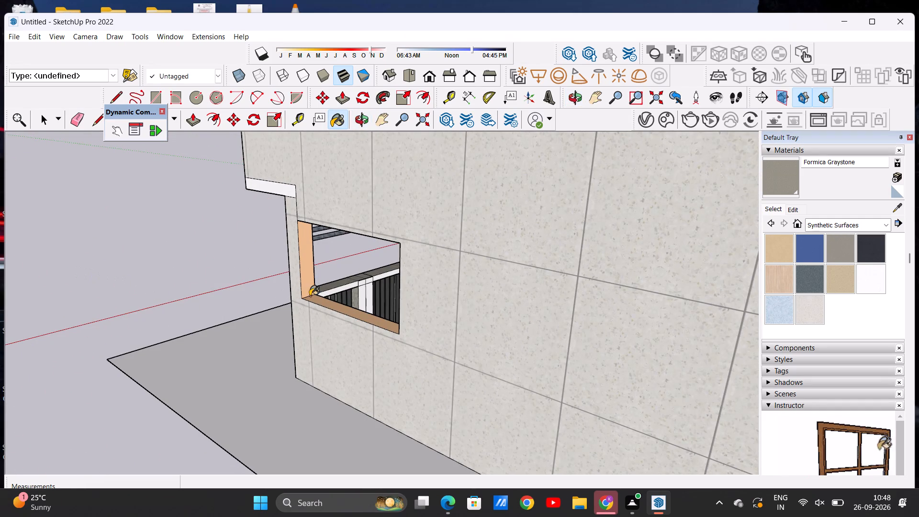
scroll(361, 282, "up", 11)
left_click(352, 313)
left_click(373, 313)
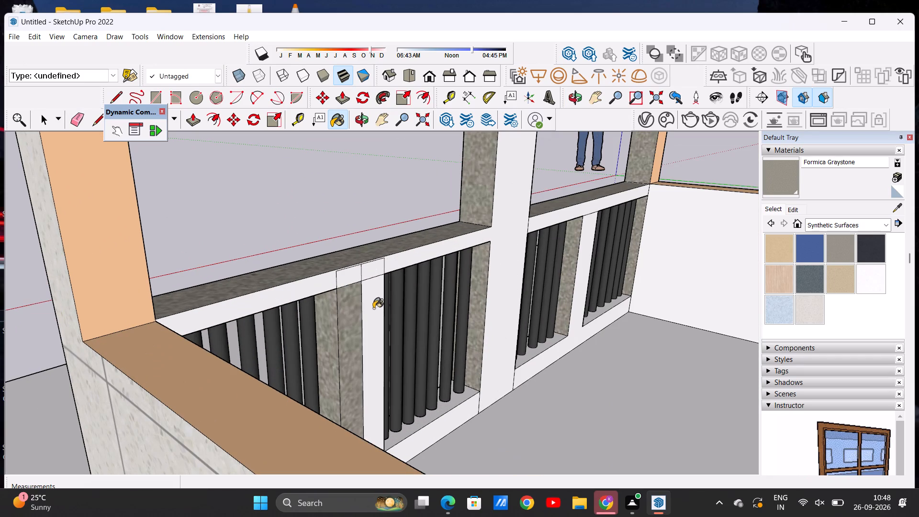
left_click(348, 281)
left_click(367, 276)
left_click(312, 291)
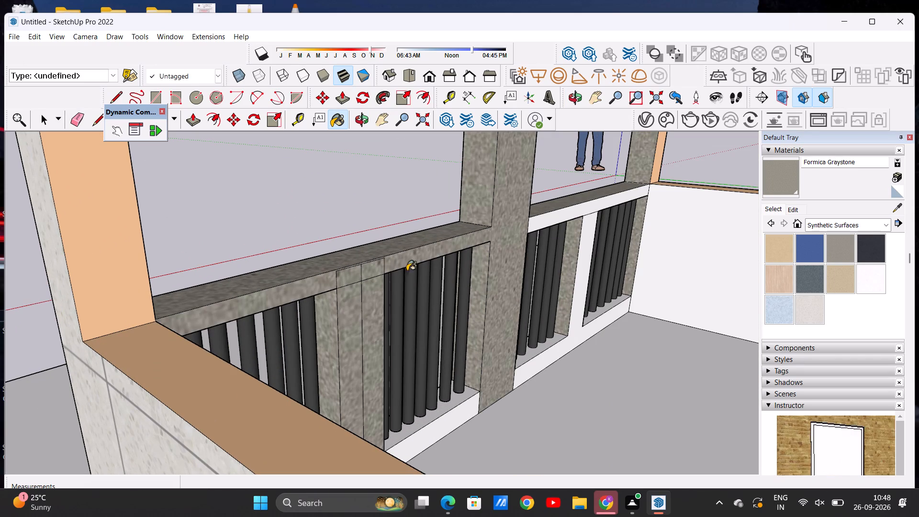
left_click(560, 222)
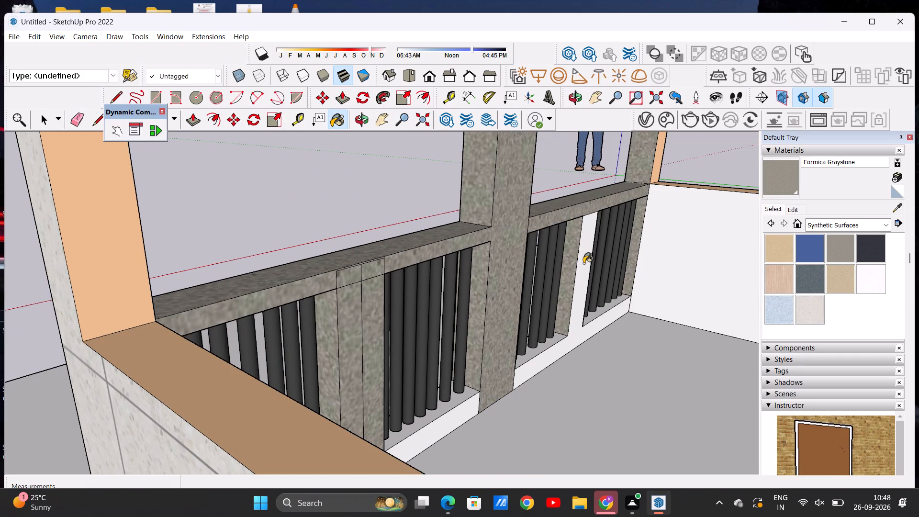
left_click(583, 266)
left_click(459, 421)
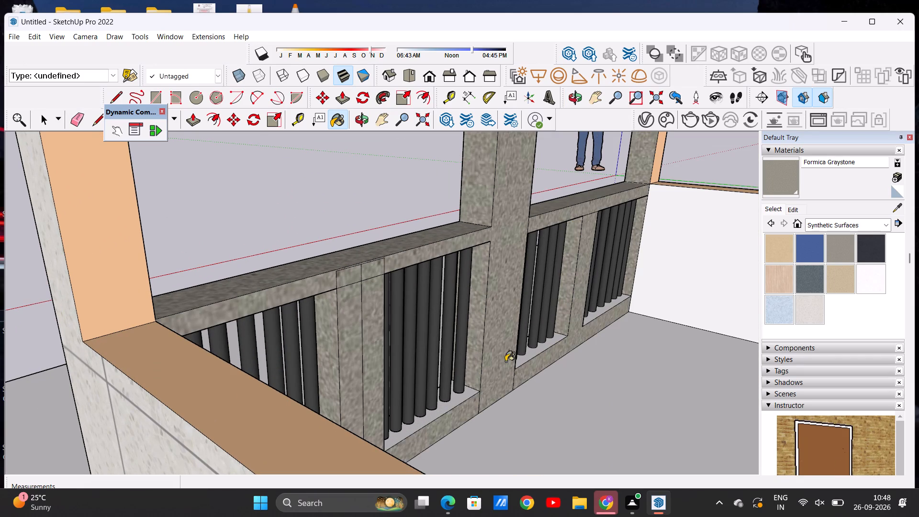
Examine the gate from behind and the whole house from the side and front to check the painted surfaces.
scroll(525, 319, "down", 6)
middle_click_drag(519, 346, 444, 390)
scroll(370, 409, "up", 10)
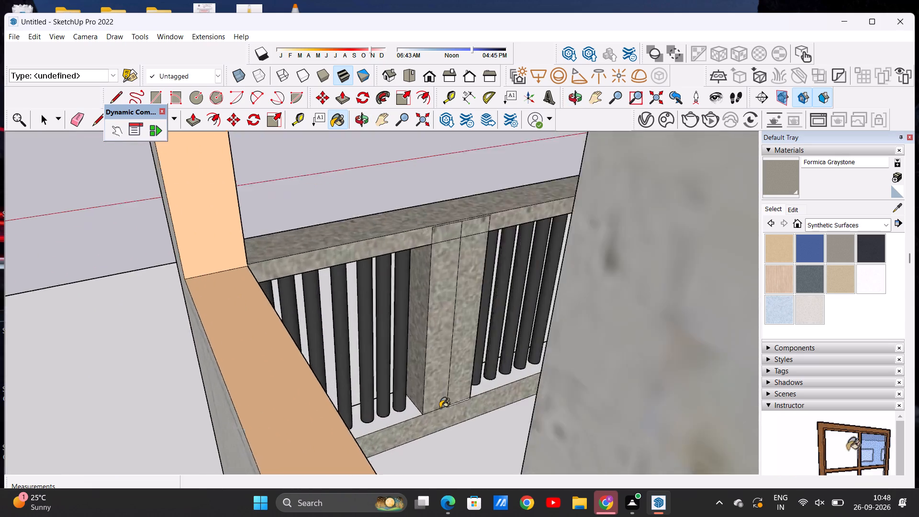
scroll(440, 408, "up", 3)
scroll(434, 414, "down", 18)
middle_click_drag(311, 393, 602, 337)
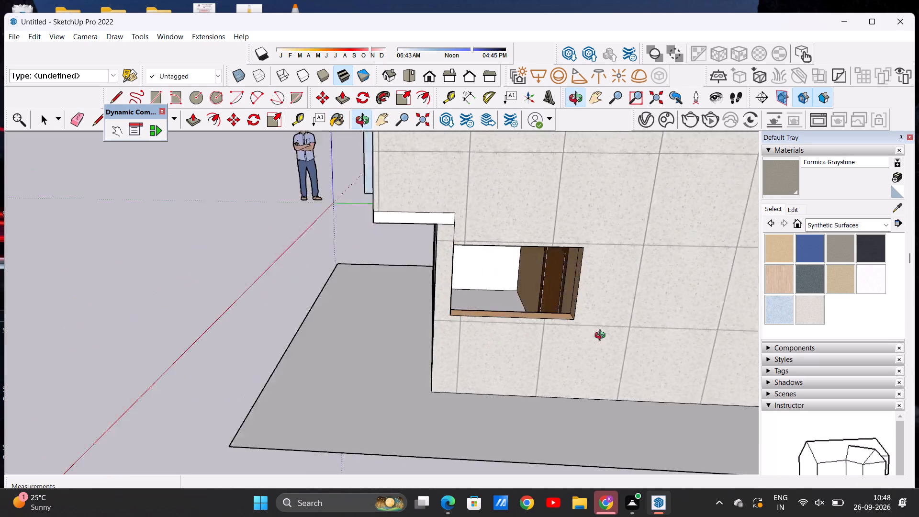
middle_click_drag(602, 337, 642, 328)
middle_click_drag(405, 350, 653, 329)
scroll(385, 321, "down", 7)
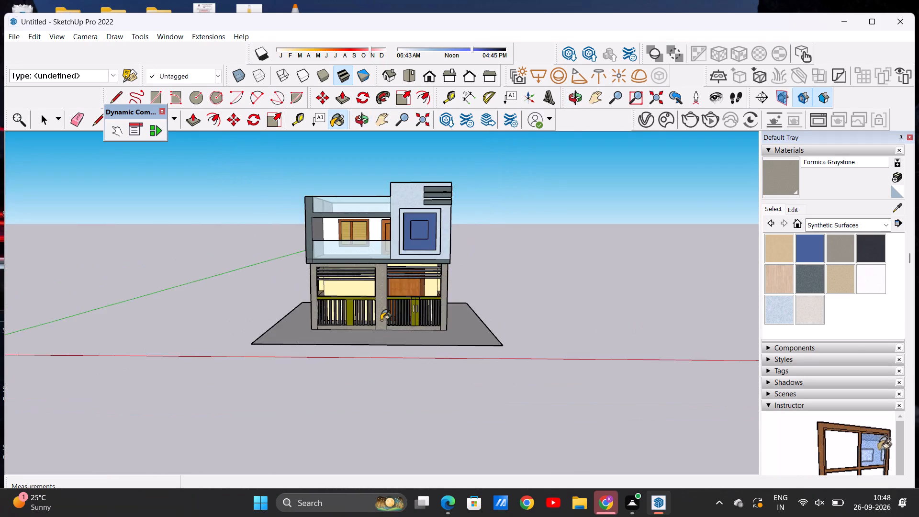
scroll(381, 320, "down", 5)
scroll(372, 271, "up", 13)
middle_click_drag(394, 405, 393, 369)
scroll(397, 366, "down", 10)
scroll(409, 292, "up", 8)
scroll(407, 348, "down", 11)
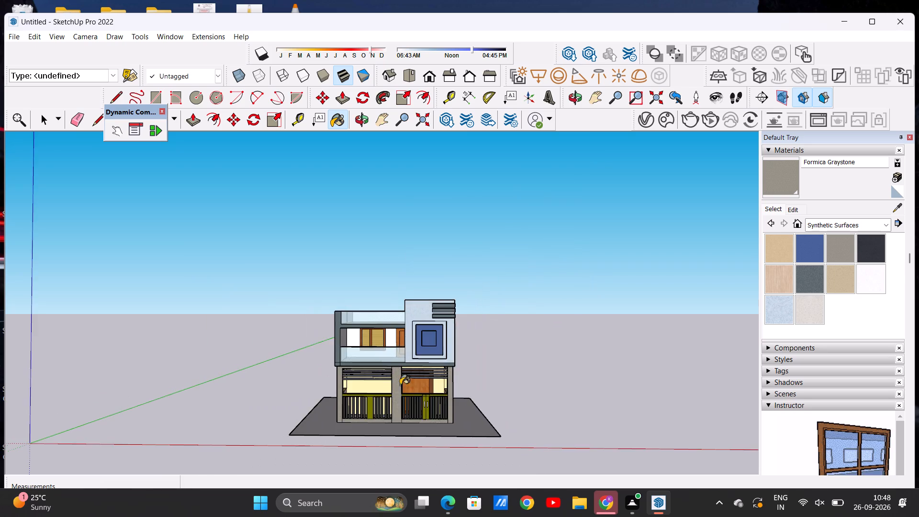
middle_click_drag(400, 385, 401, 411)
middle_click_drag(401, 404, 401, 398)
scroll(401, 398, "up", 7)
middle_click(401, 398)
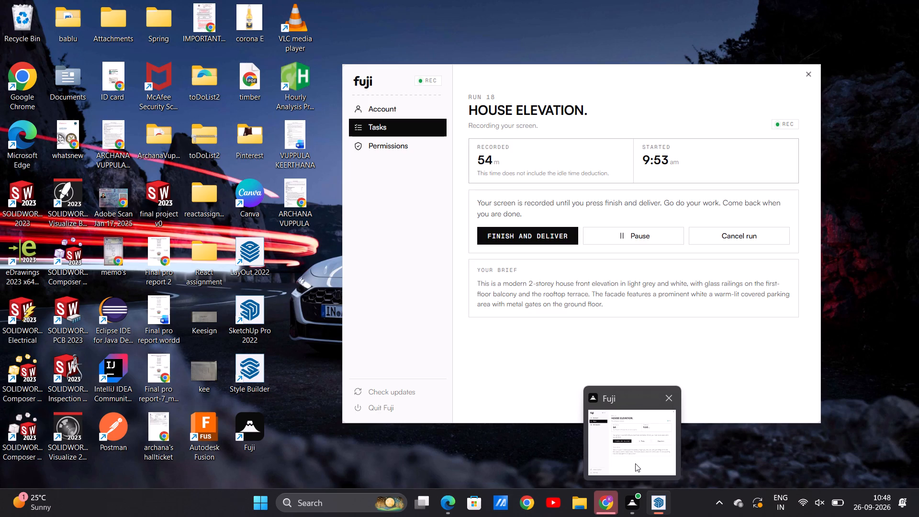
Switch back to SketchUp and examine the house's front elevation for surfaces still left unpainted.
left_click(660, 450)
scroll(462, 288, "down", 4)
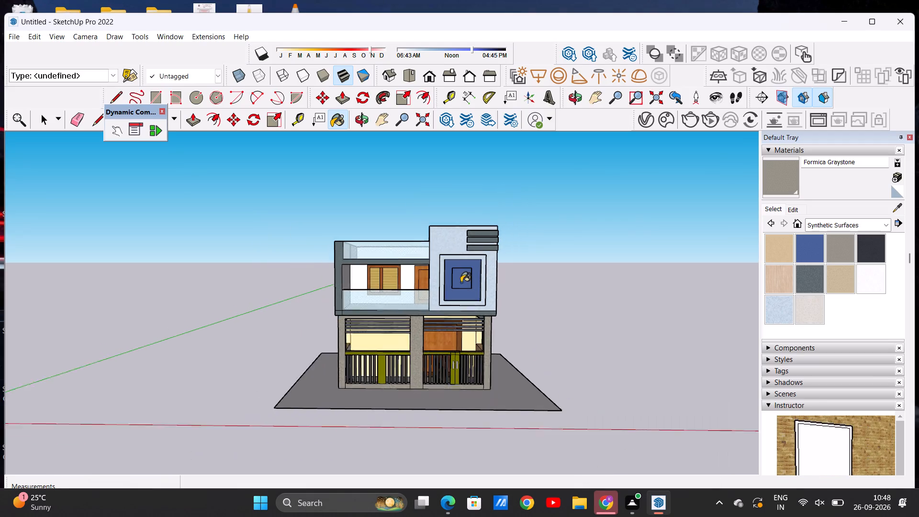
scroll(461, 282, "down", 2)
scroll(340, 351, "up", 8)
scroll(340, 348, "down", 8)
key("space")
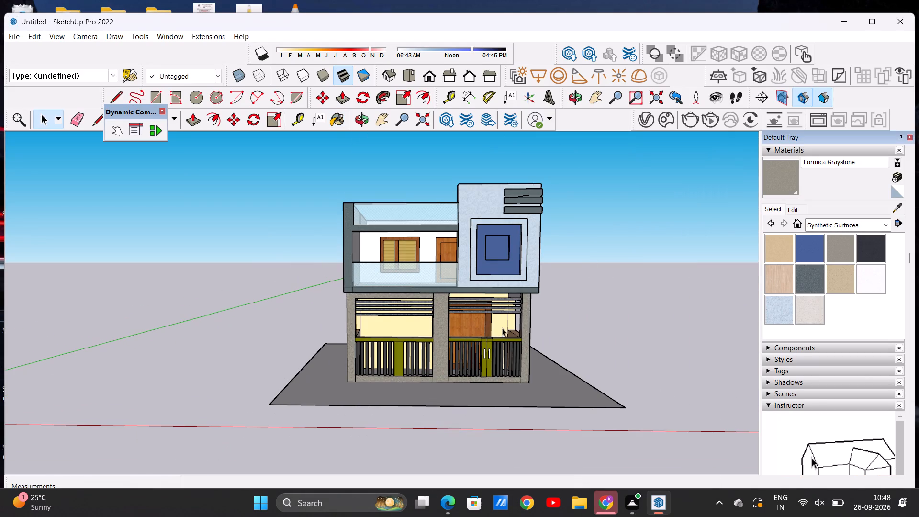
scroll(609, 315, "up", 3)
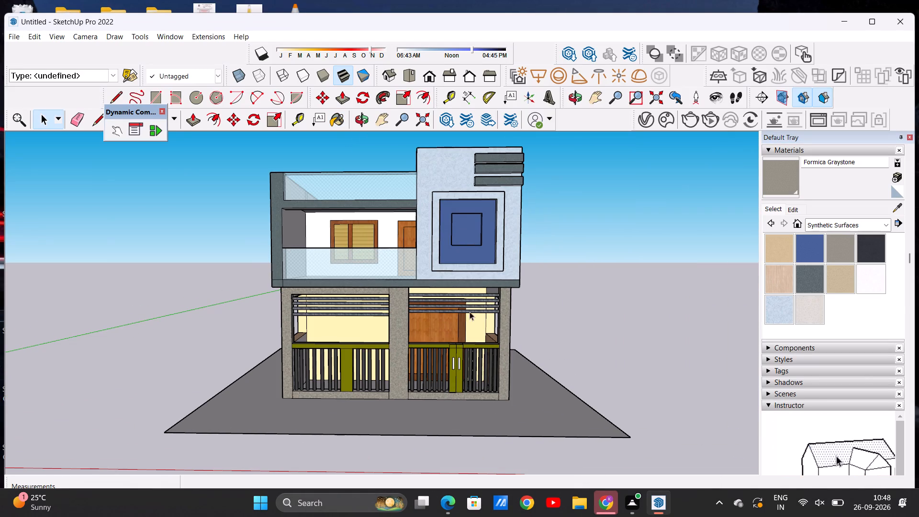
scroll(457, 312, "up", 5)
scroll(395, 300, "down", 5)
Paint the left porch pillar's white outer side face and the porch slab's left edge above it with Formica Graystone.
middle_click_drag(361, 334, 594, 363)
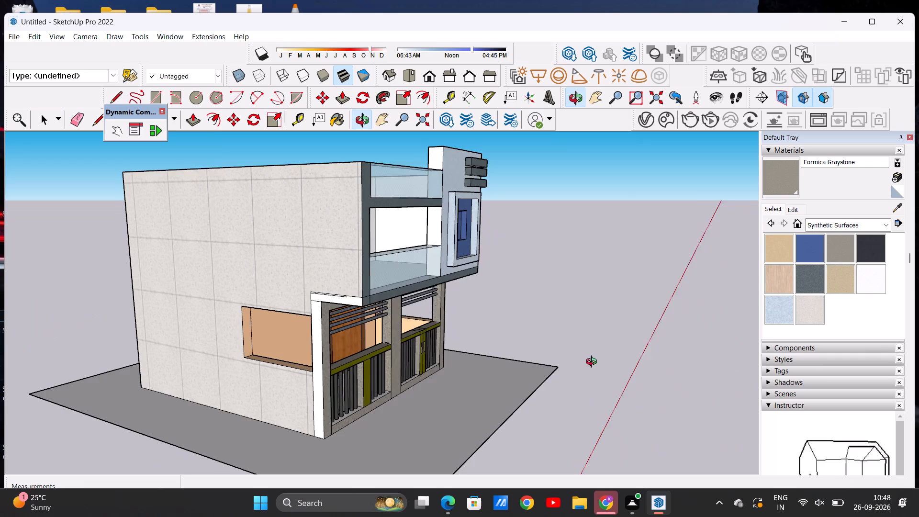
middle_click_drag(594, 363, 590, 324)
scroll(378, 335, "up", 4)
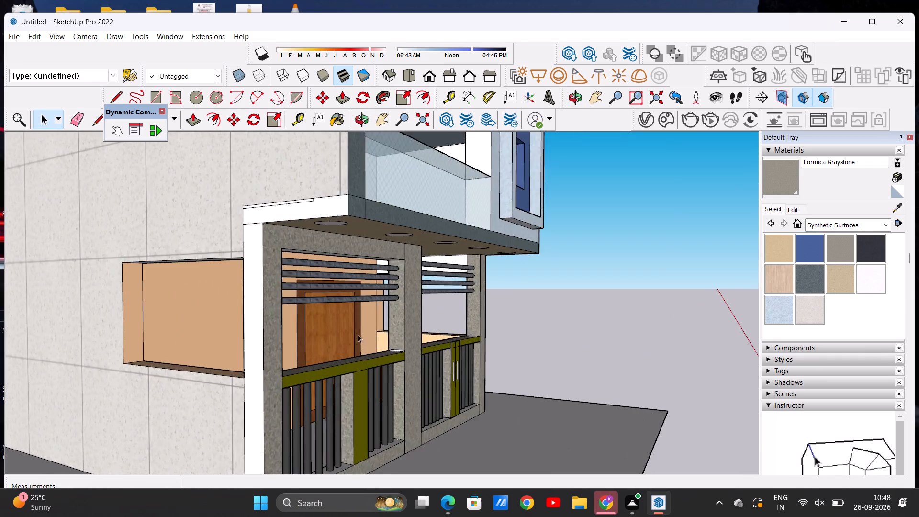
scroll(358, 334, "down", 3)
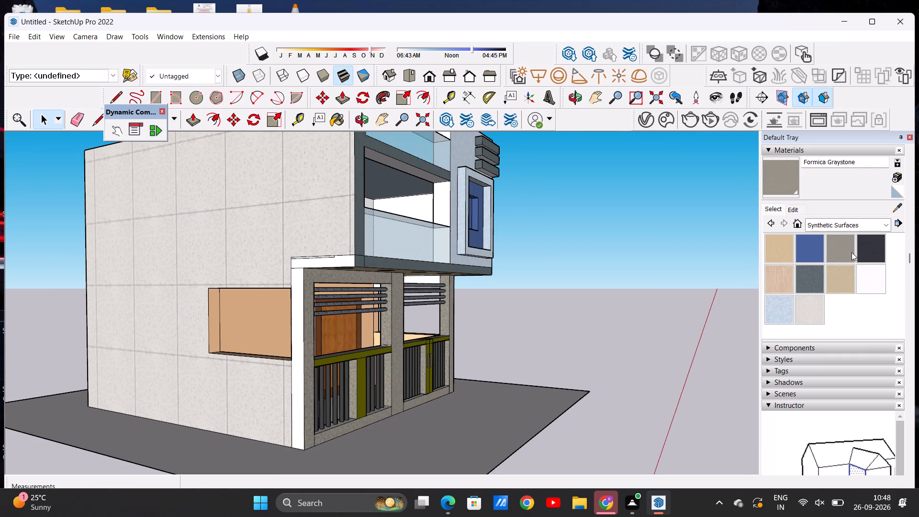
left_click(839, 249)
scroll(338, 344, "up", 5)
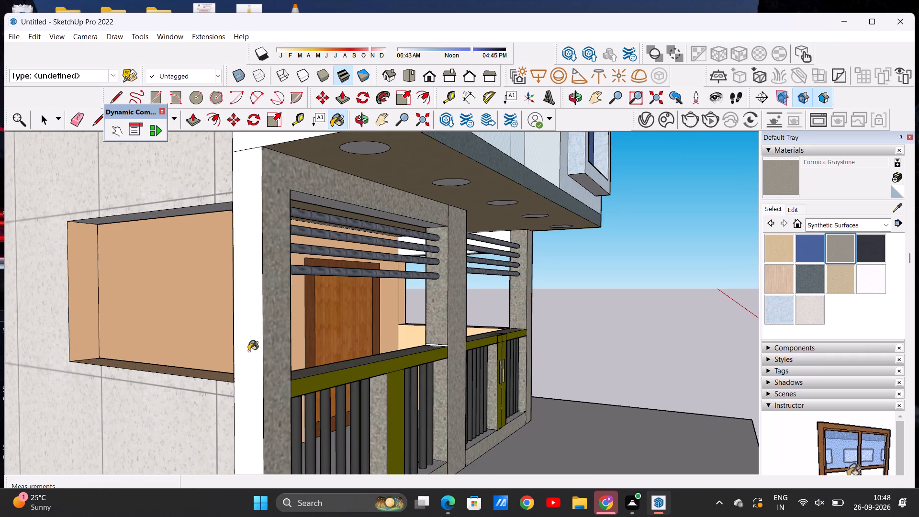
left_click(247, 351)
scroll(267, 354, "down", 9)
scroll(273, 302, "up", 5)
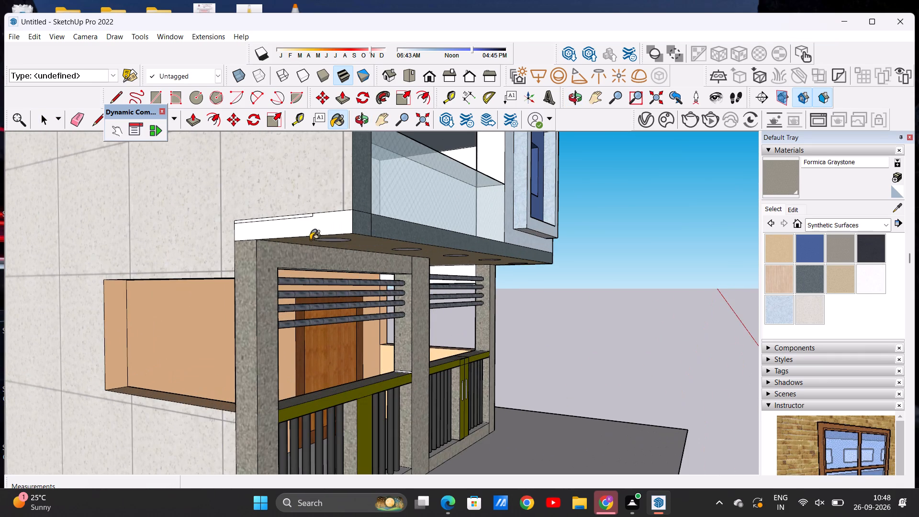
left_click(306, 228)
Paint the porch slab's white edge on the house's right side with Formica Graystone.
scroll(318, 298, "down", 10)
middle_click_drag(346, 327, 0, 376)
scroll(489, 333, "up", 7)
middle_click_drag(477, 343, 360, 370)
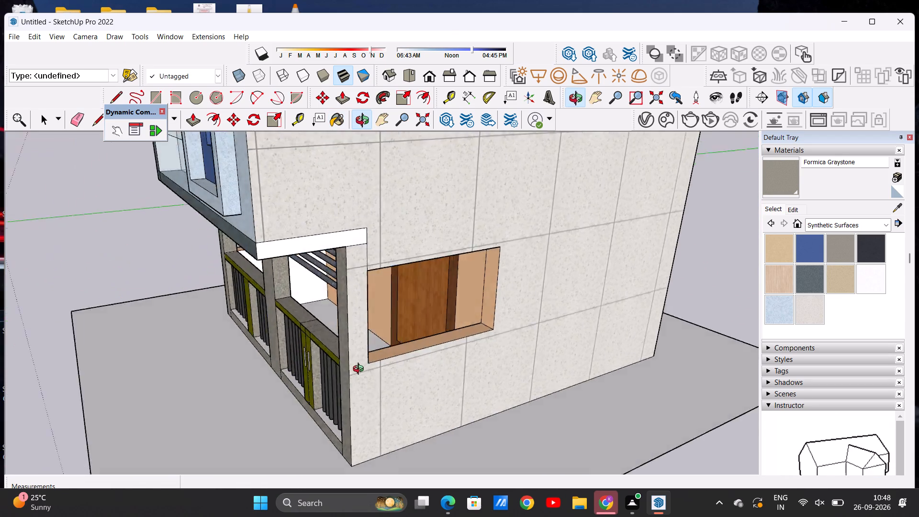
middle_click_drag(360, 370, 342, 359)
scroll(316, 241, "up", 4)
left_click(313, 219)
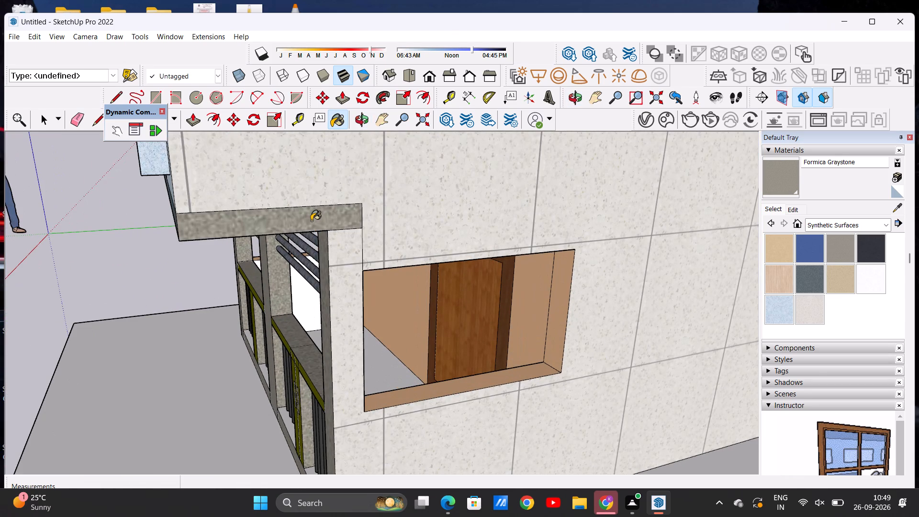
key("space")
Examine the right side wall, porch corner and whole front elevation to check the painted surfaces.
scroll(321, 237, "down", 4)
scroll(334, 241, "up", 1)
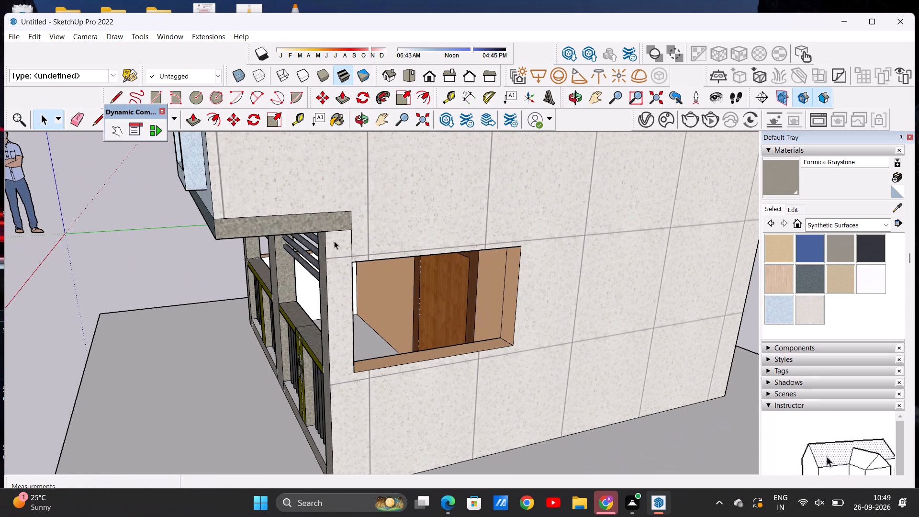
scroll(334, 241, "up", 1)
scroll(350, 229, "down", 9)
middle_click_drag(325, 289, 504, 289)
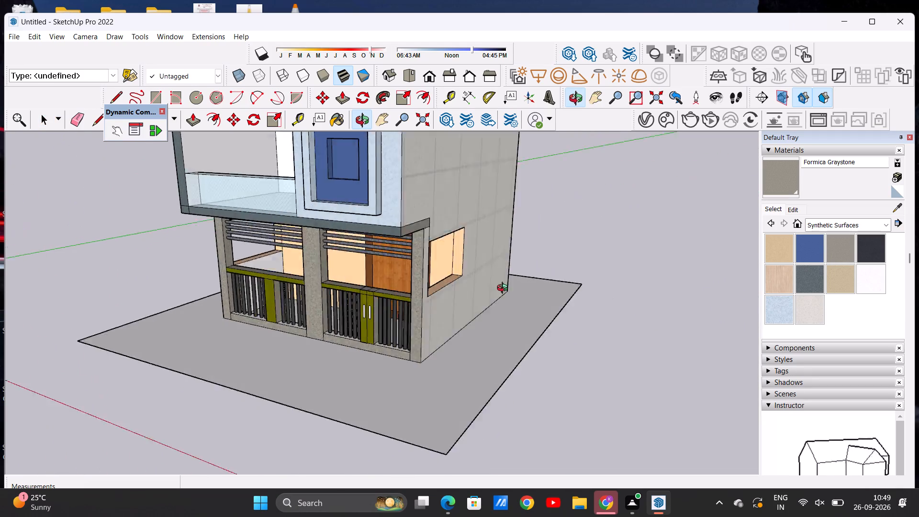
middle_click_drag(504, 289, 588, 282)
scroll(468, 277, "down", 6)
middle_click_drag(428, 319, 419, 284)
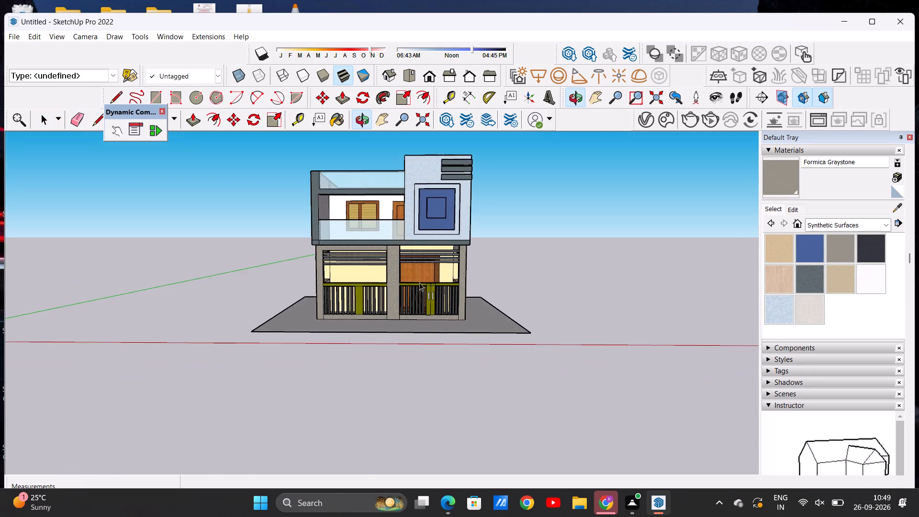
Paint both white handles on the right porch gate's olive centre posts with Formica Speckled Grey.
scroll(436, 301, "up", 18)
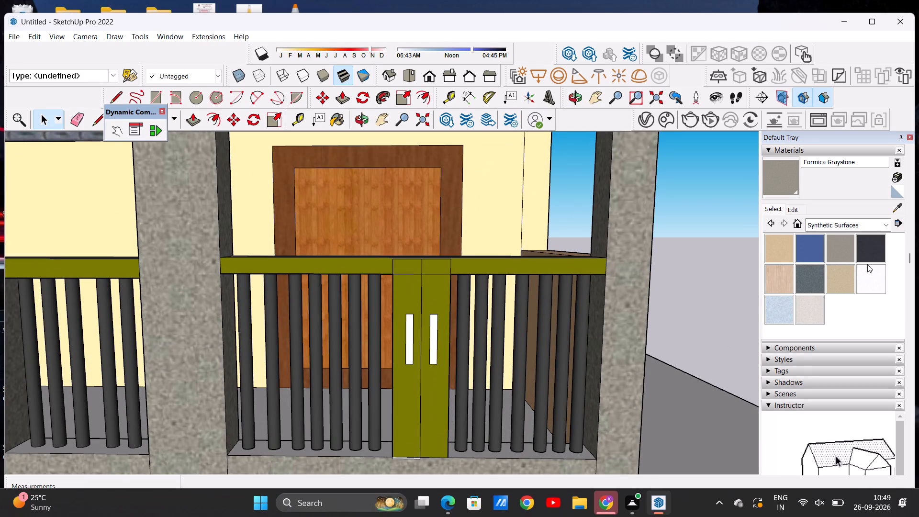
left_click(803, 278)
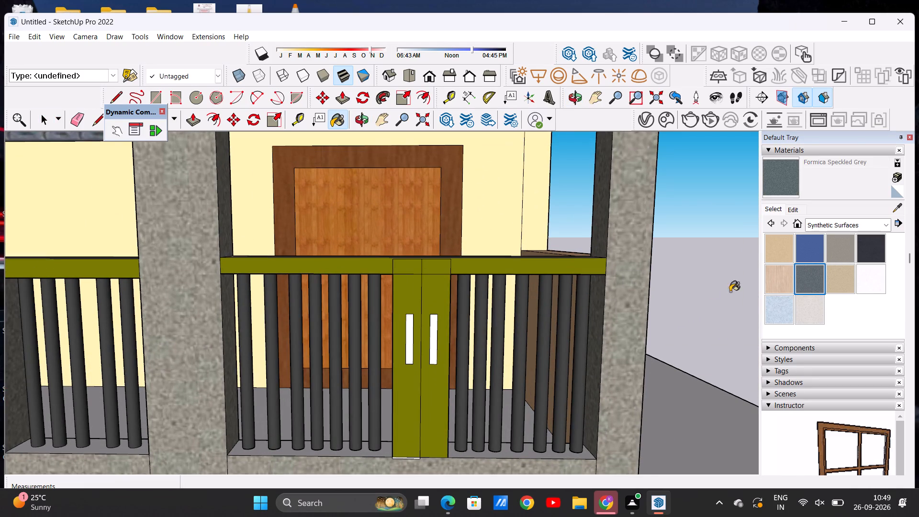
scroll(409, 367, "up", 6)
left_click(412, 349)
left_click(454, 344)
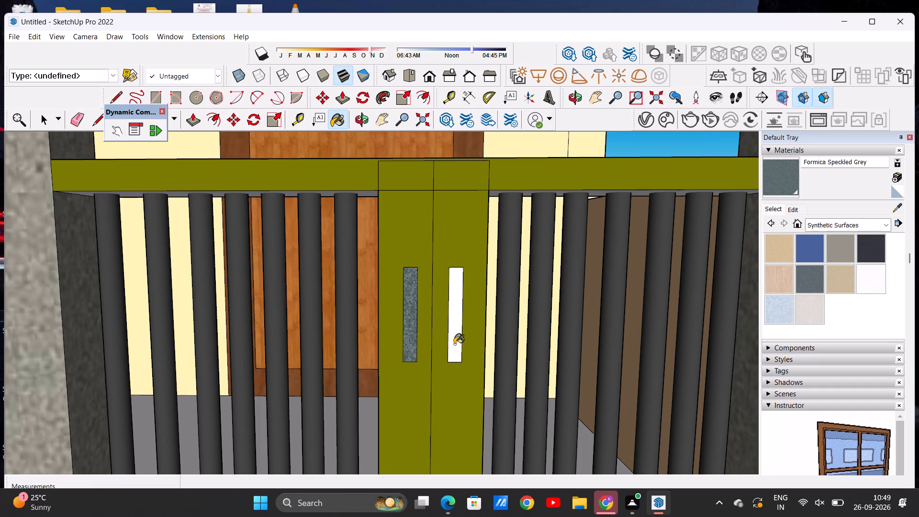
key("space")
scroll(383, 314, "down", 18)
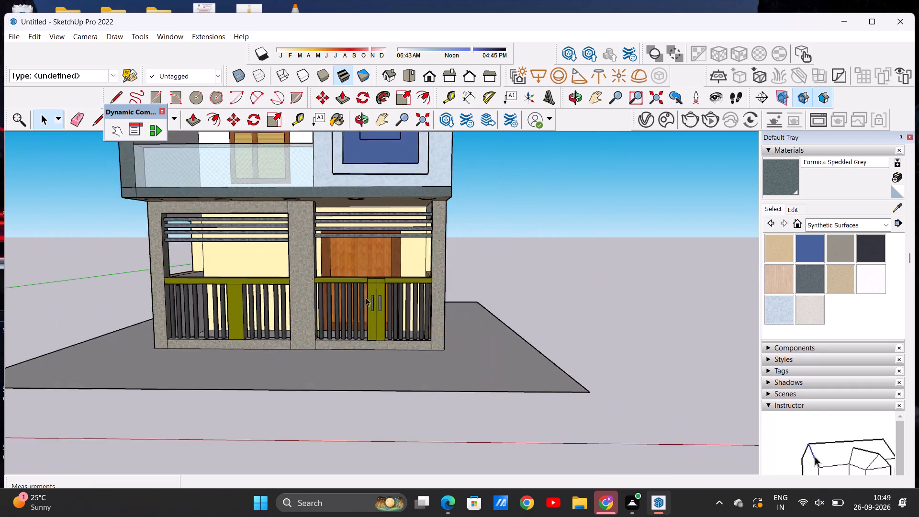
scroll(366, 298, "down", 7)
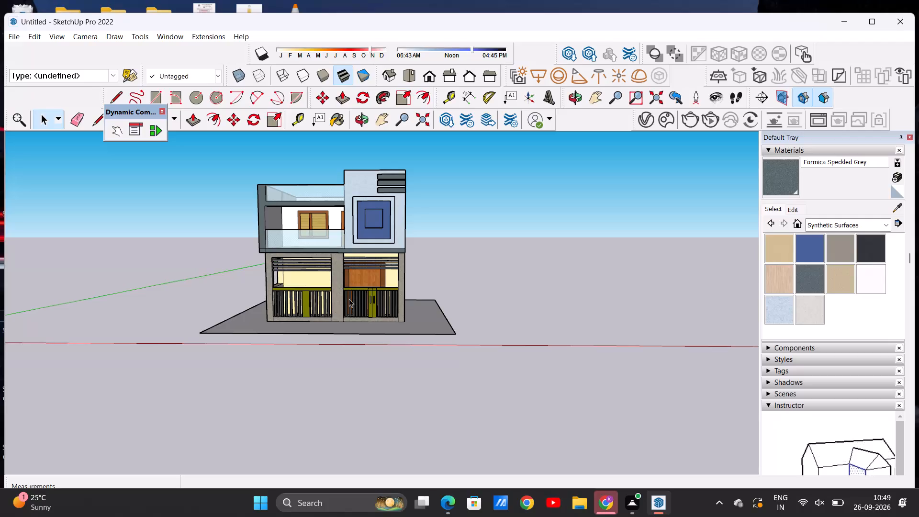
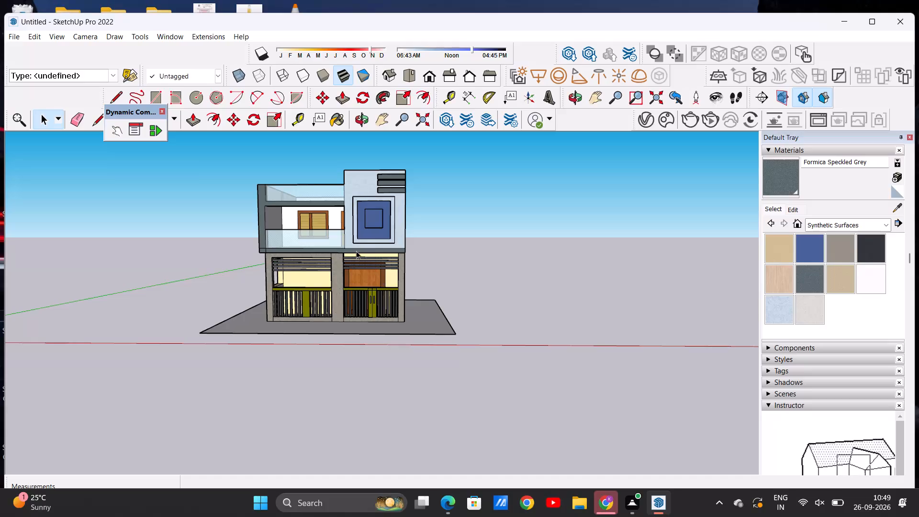
Examine the house facade from several sides, including the balcony and the ground-floor porch openings with their horizontal bars.
scroll(345, 246, "down", 17)
scroll(300, 229, "up", 13)
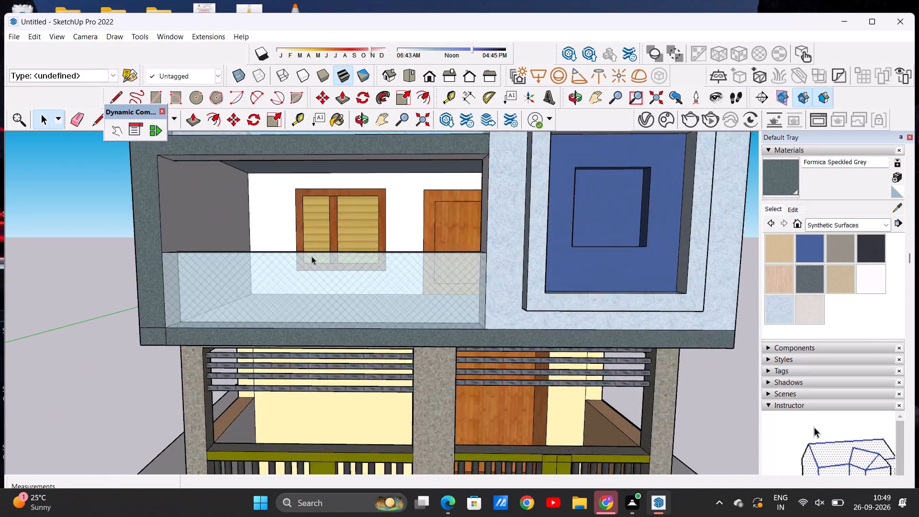
scroll(312, 256, "up", 4)
scroll(312, 256, "down", 13)
middle_click_drag(243, 259, 347, 290)
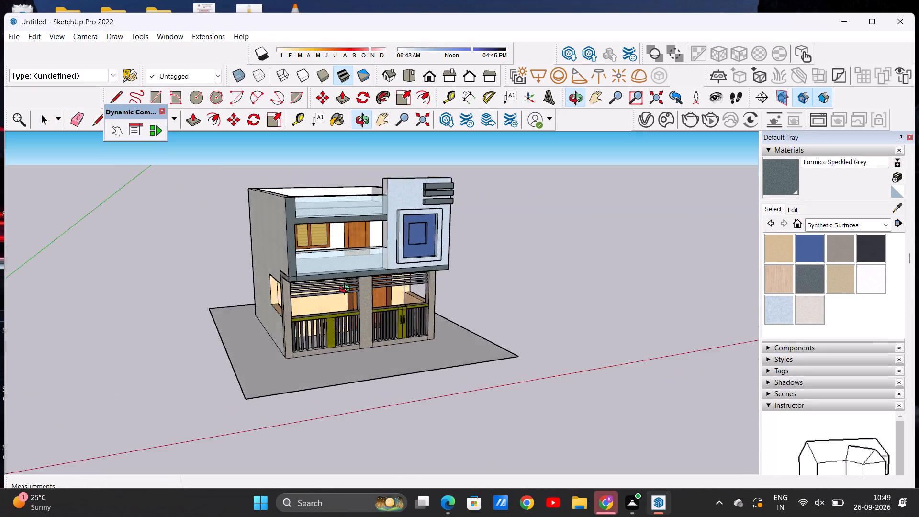
middle_click_drag(347, 290, 586, 275)
middle_click_drag(183, 271, 505, 276)
middle_click_drag(236, 283, 489, 285)
middle_click_drag(285, 267, 591, 246)
middle_click_drag(370, 280, 464, 290)
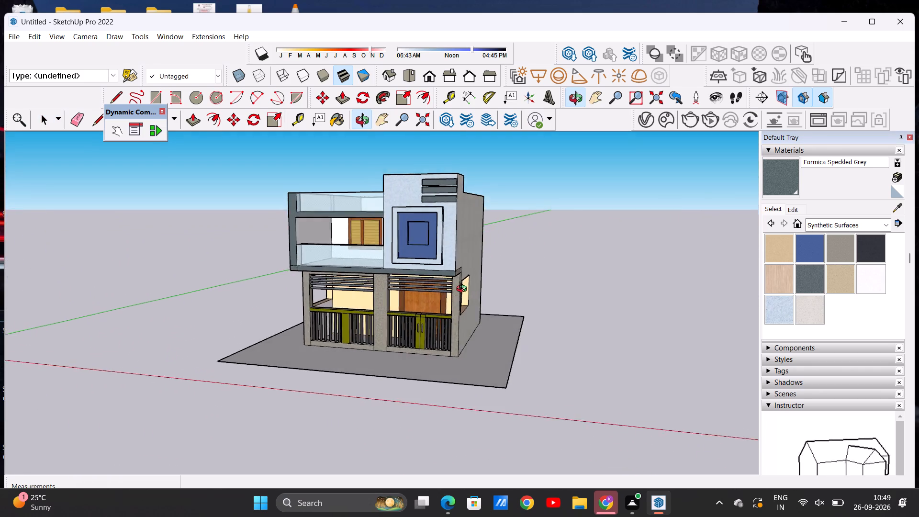
middle_click_drag(464, 290, 501, 254)
scroll(416, 292, "up", 12)
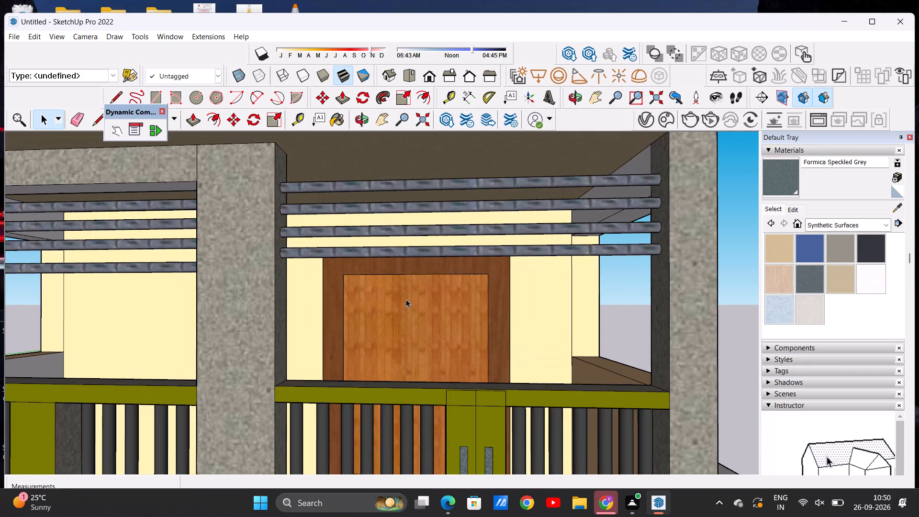
scroll(406, 299, "up", 2)
scroll(406, 298, "down", 9)
scroll(239, 279, "down", 1)
scroll(244, 239, "up", 5)
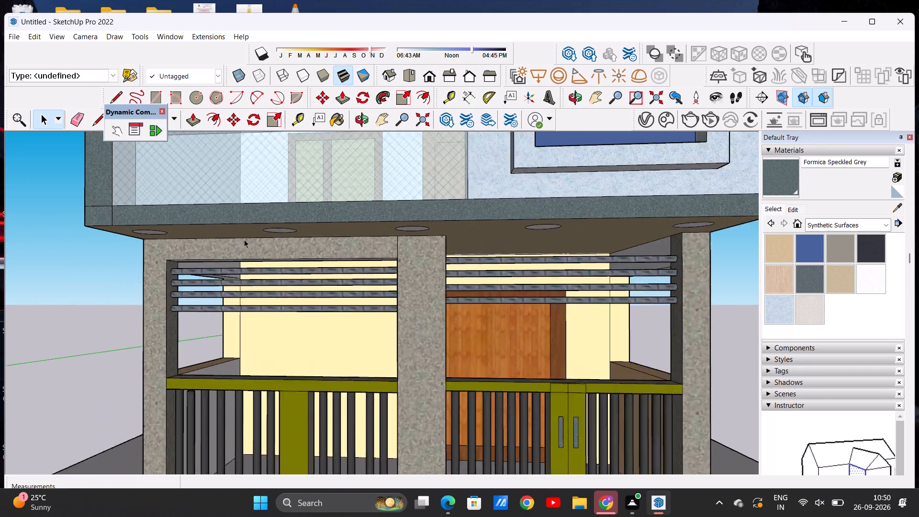
scroll(244, 239, "up", 11)
scroll(247, 292, "up", 6)
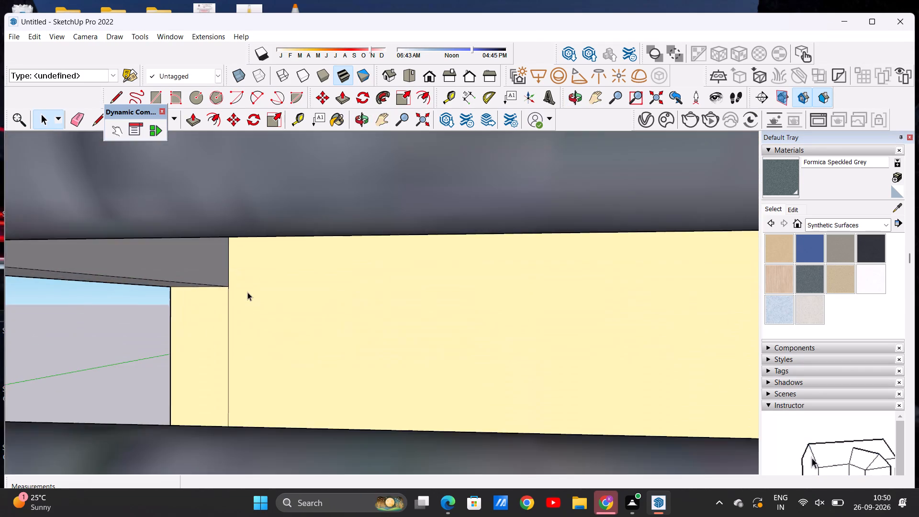
scroll(247, 292, "down", 15)
scroll(282, 329, "down", 3)
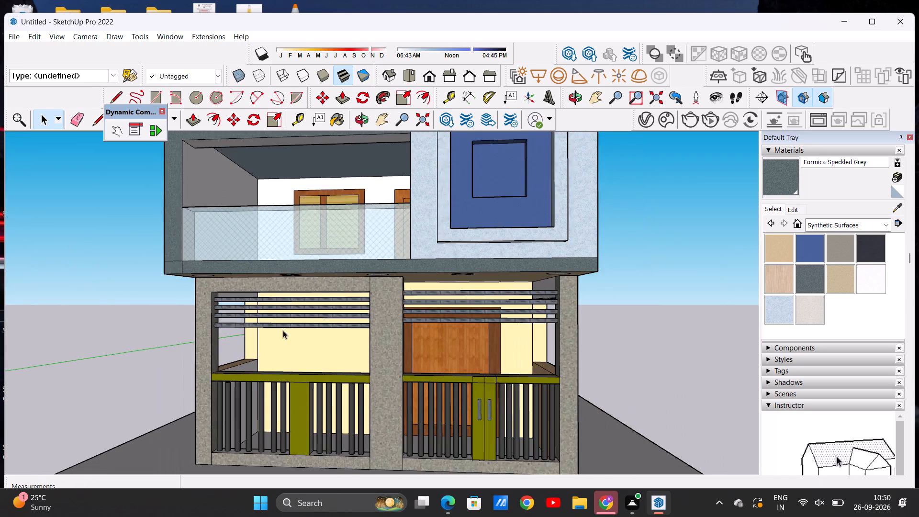
scroll(283, 330, "down", 2)
middle_click_drag(294, 319, 339, 314)
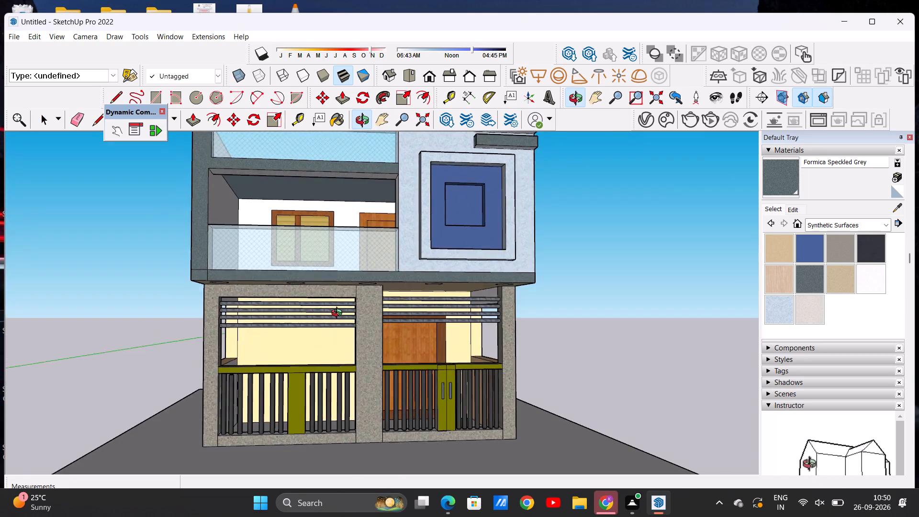
middle_click_drag(339, 314, 317, 330)
Draw a circle of about 7/16" radius on the underside of the beam above the gate-side porch bars, near the outer corner pillar.
scroll(231, 311, "up", 4)
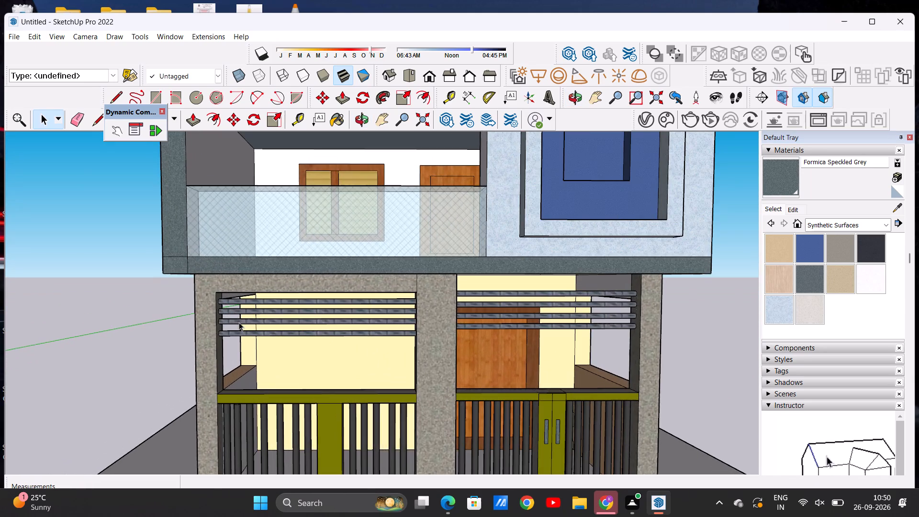
middle_click_drag(250, 331, 251, 277)
scroll(240, 298, "up", 7)
middle_click_drag(239, 314, 239, 312)
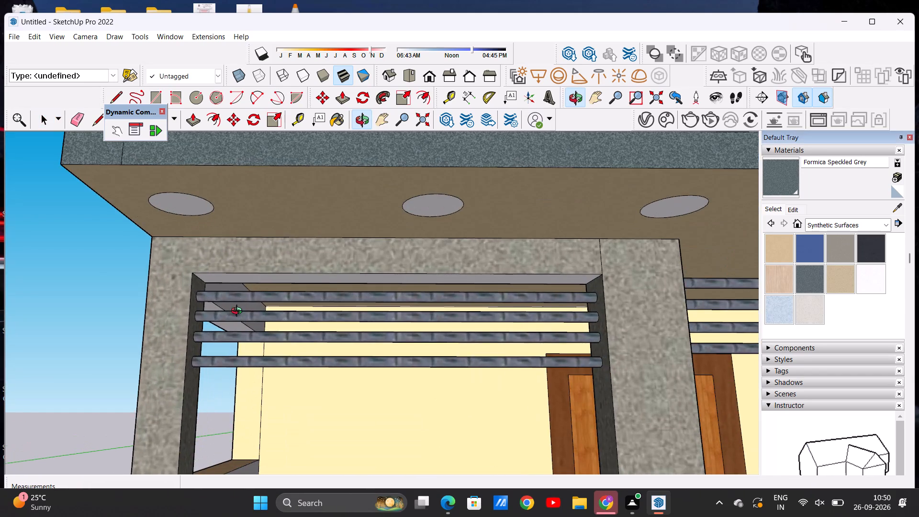
middle_click_drag(239, 312, 244, 279)
scroll(245, 278, "up", 7)
scroll(234, 277, "down", 4)
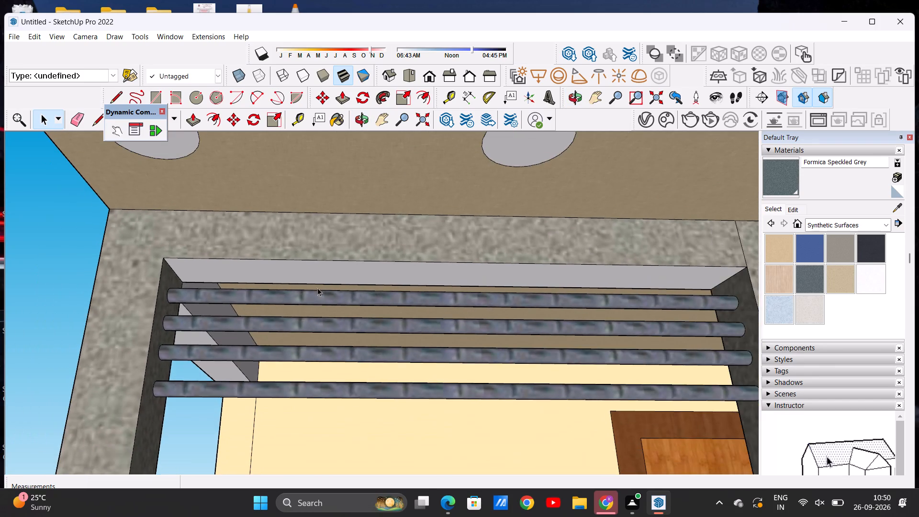
middle_click_drag(319, 287, 291, 258)
scroll(211, 292, "down", 11)
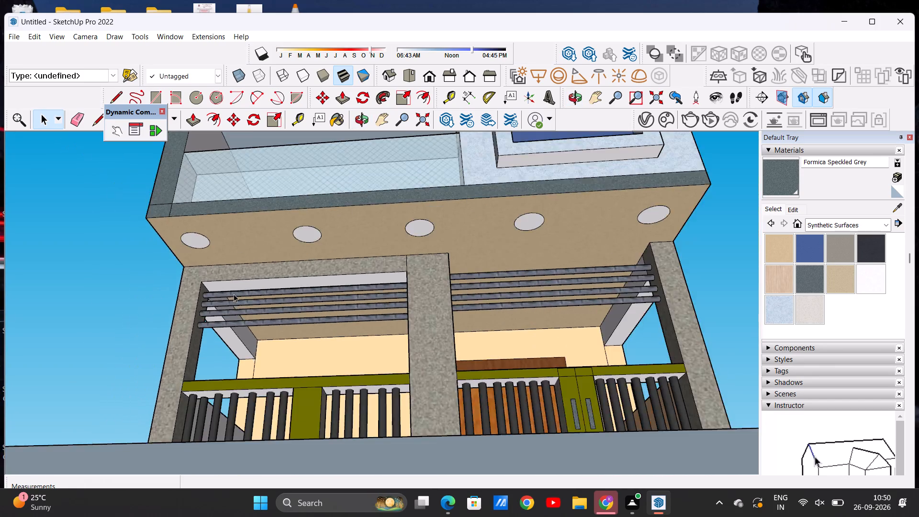
scroll(234, 294, "down", 1)
scroll(252, 275, "up", 8)
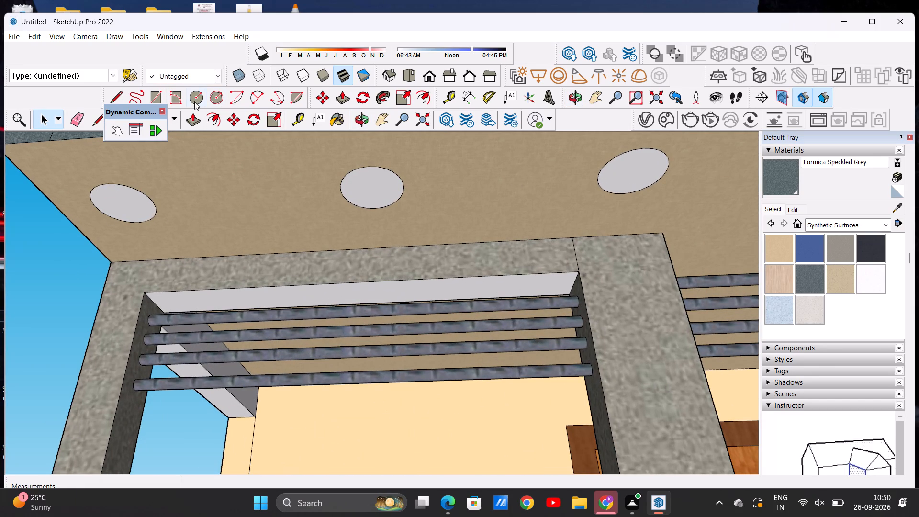
left_click(193, 98)
scroll(214, 318, "up", 9)
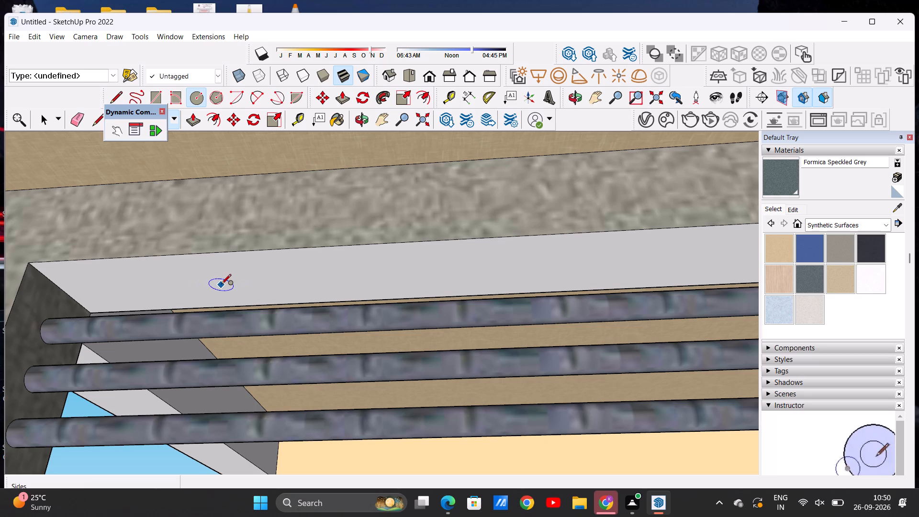
scroll(250, 297, "down", 2)
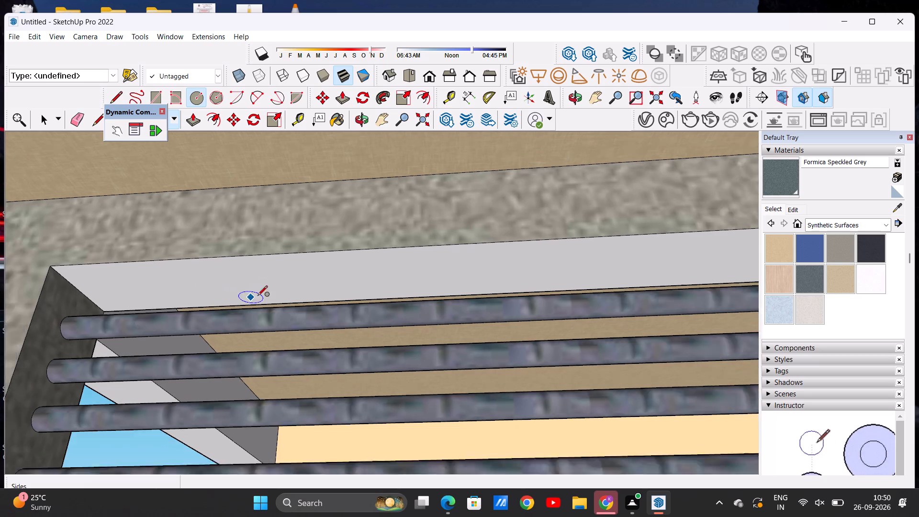
scroll(258, 296, "down", 9)
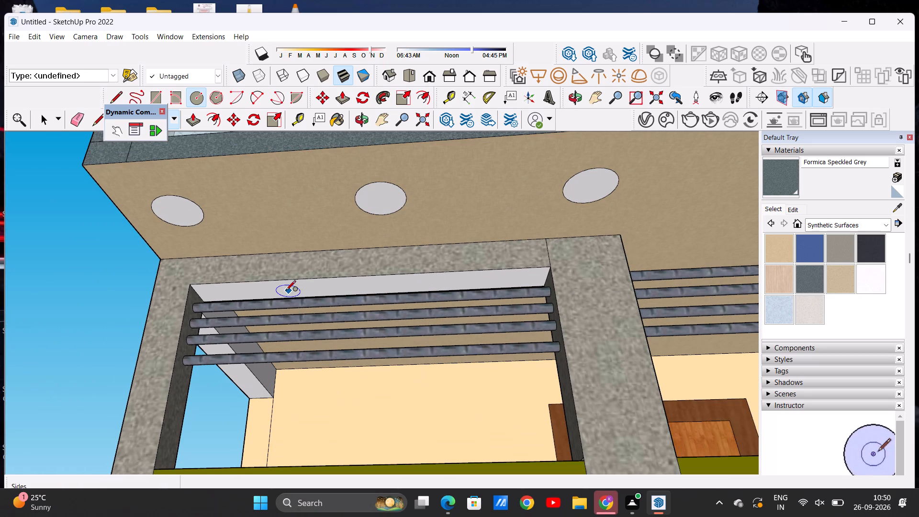
scroll(283, 290, "up", 13)
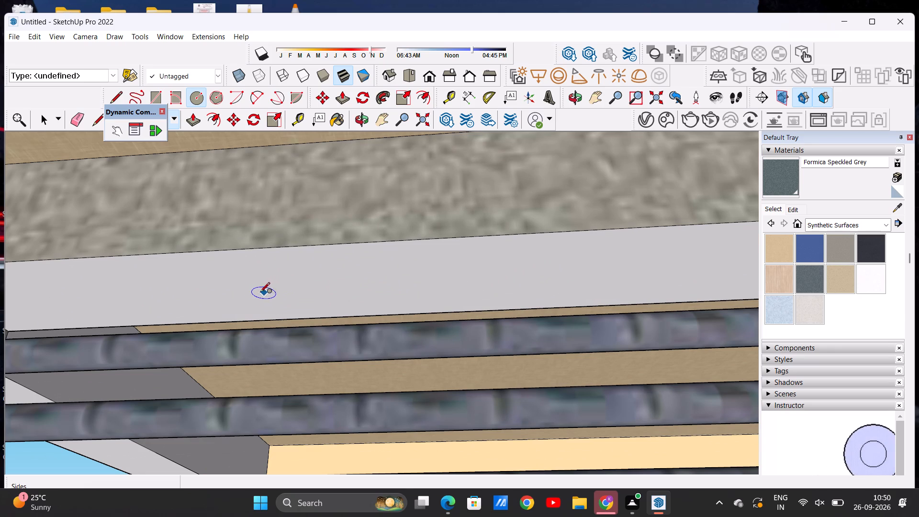
left_click(251, 290)
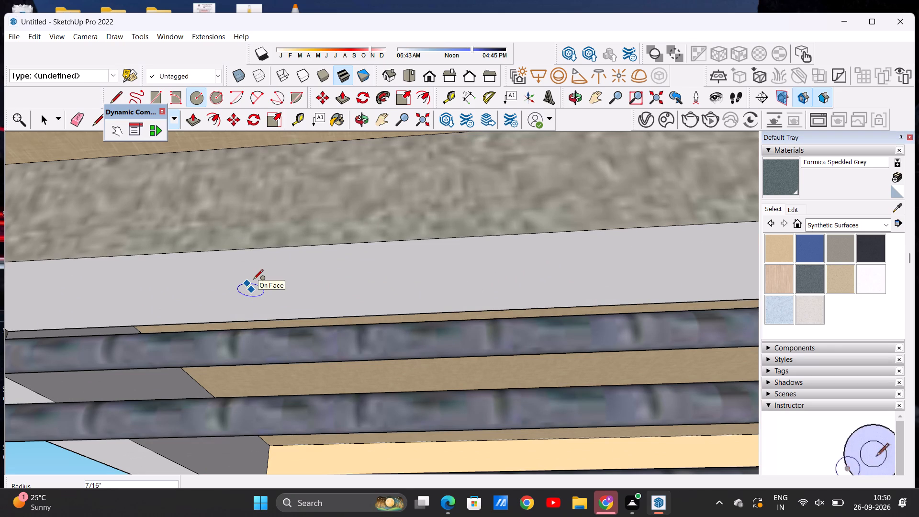
left_click(253, 280)
key("space")
Copy the circle about 2 15/16" along the beam's underside, towards the middle pillar.
scroll(271, 290, "down", 7)
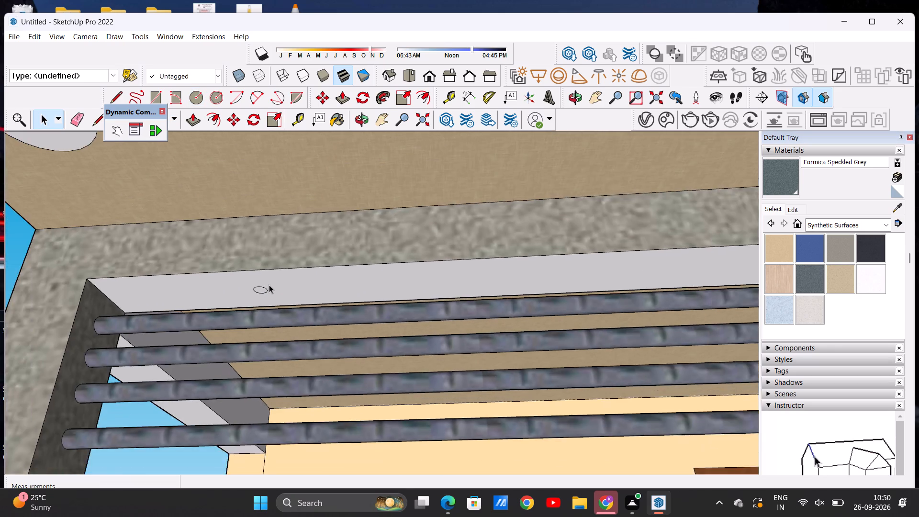
scroll(267, 288, "up", 6)
double_click(256, 291)
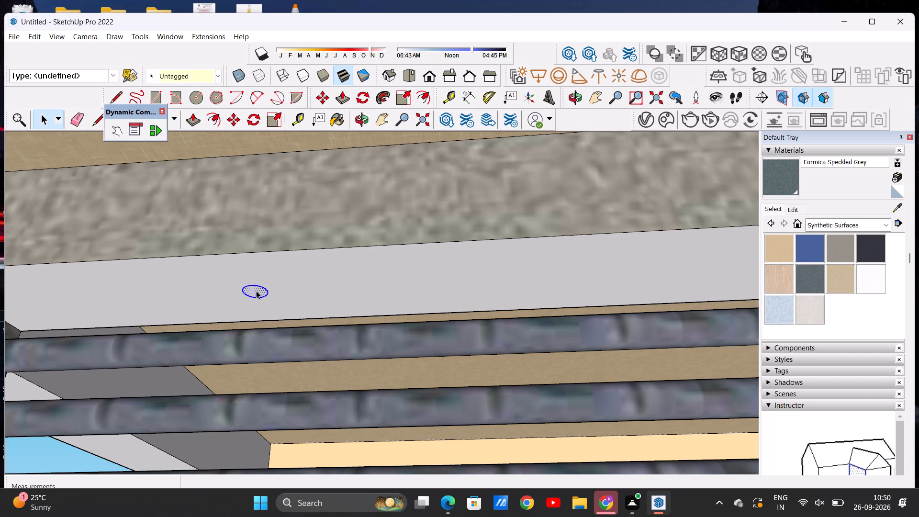
left_click(225, 116)
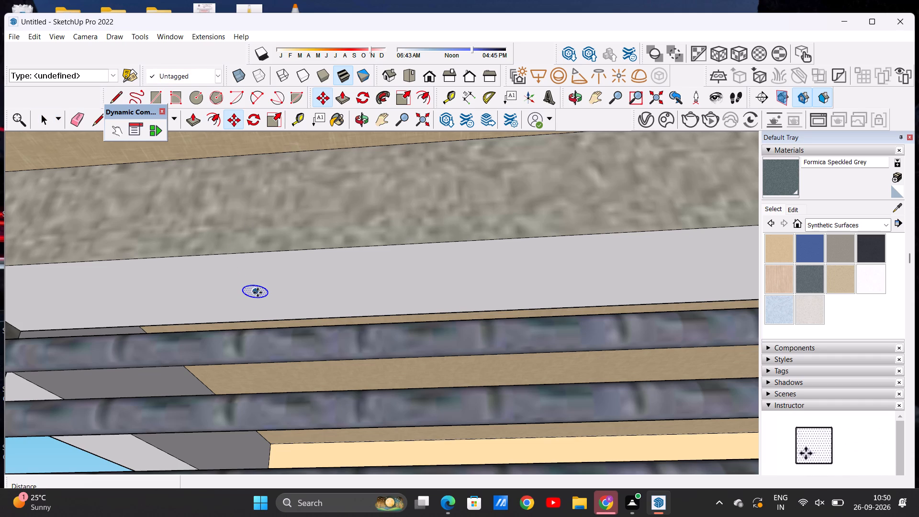
left_click(266, 293)
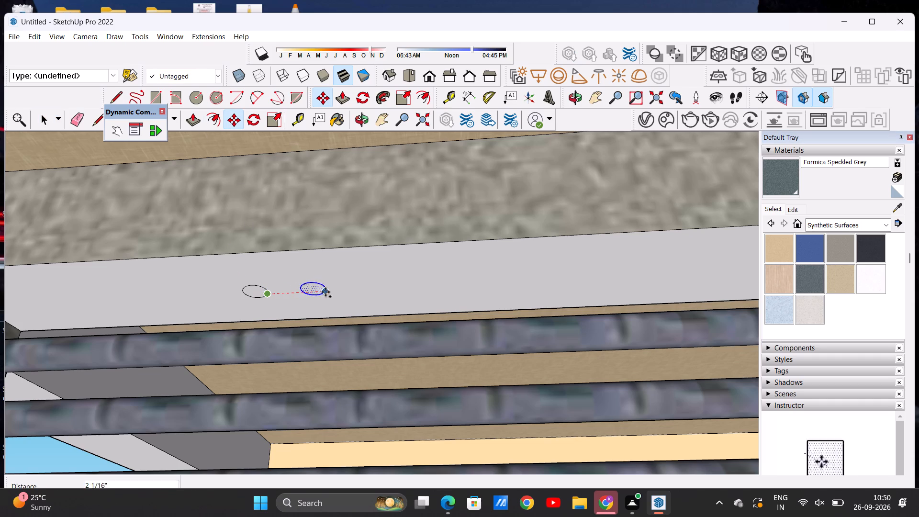
left_click(350, 292)
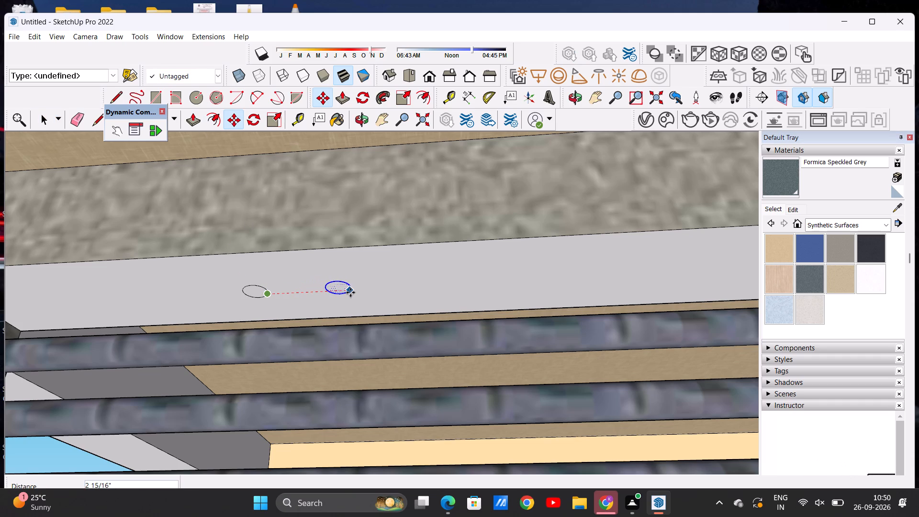
Copy the second circle about 1' 5 1/8" farther along the beam's underside, towards the middle pillar.
scroll(284, 289, "down", 11)
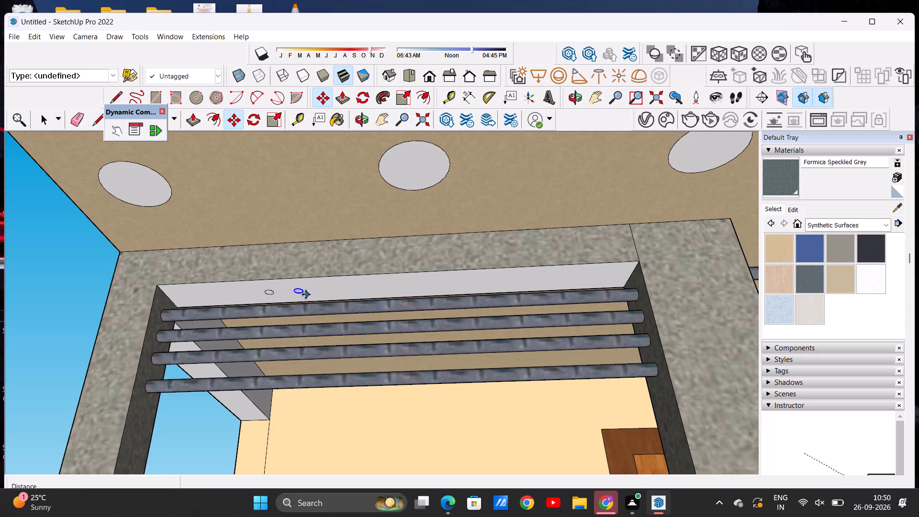
scroll(305, 294, "up", 9)
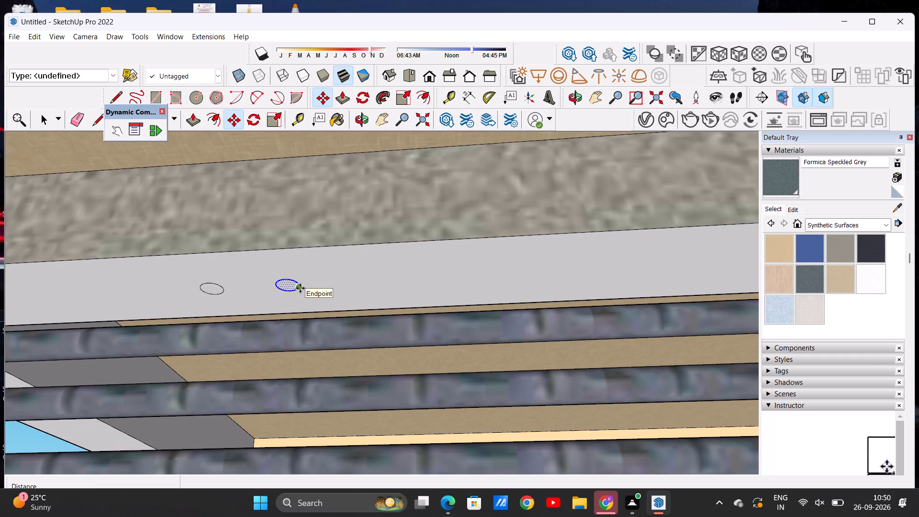
left_click(300, 288)
scroll(353, 296, "down", 9)
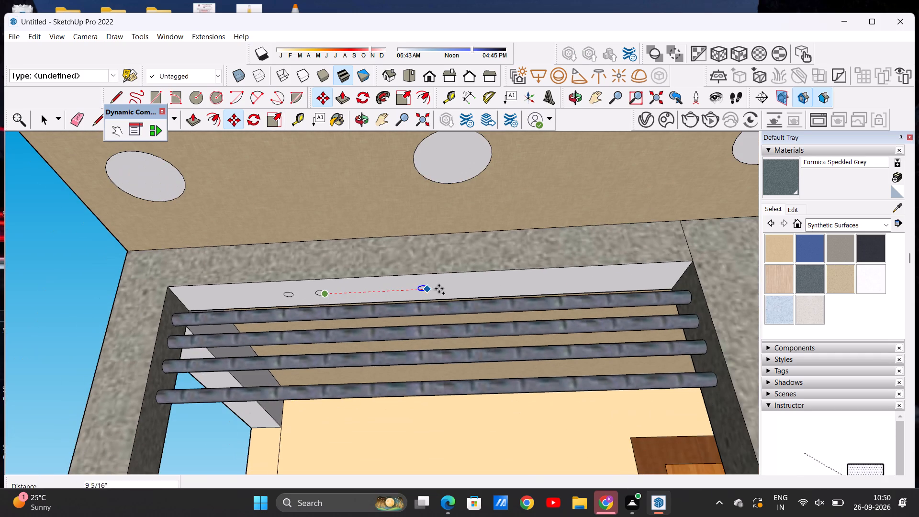
scroll(508, 282, "up", 5)
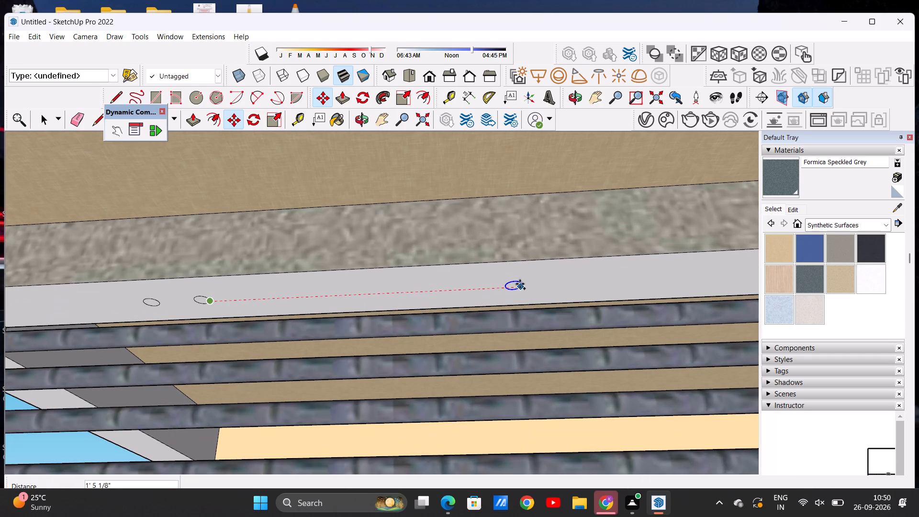
left_click(520, 284)
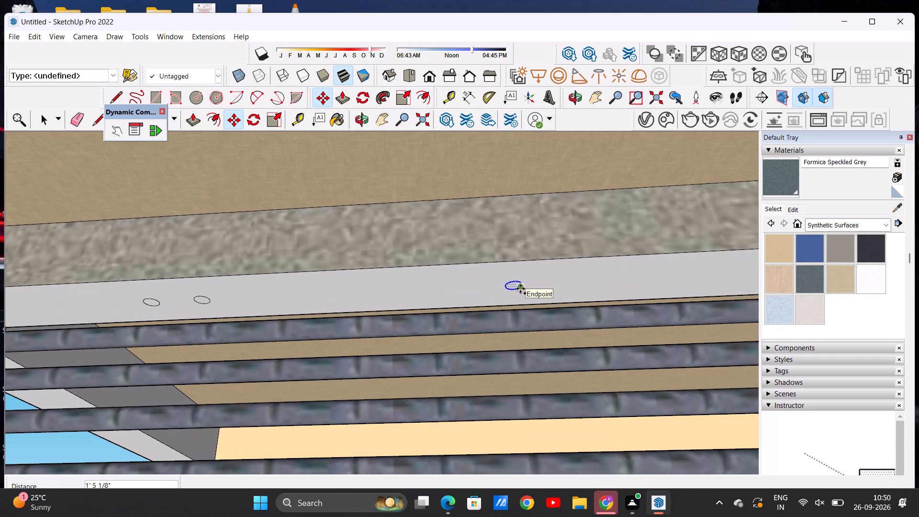
Copy the third circle a short distance towards the middle pillar to form a second pair, and clear the selection.
left_click(520, 289)
left_click(583, 281)
key("space")
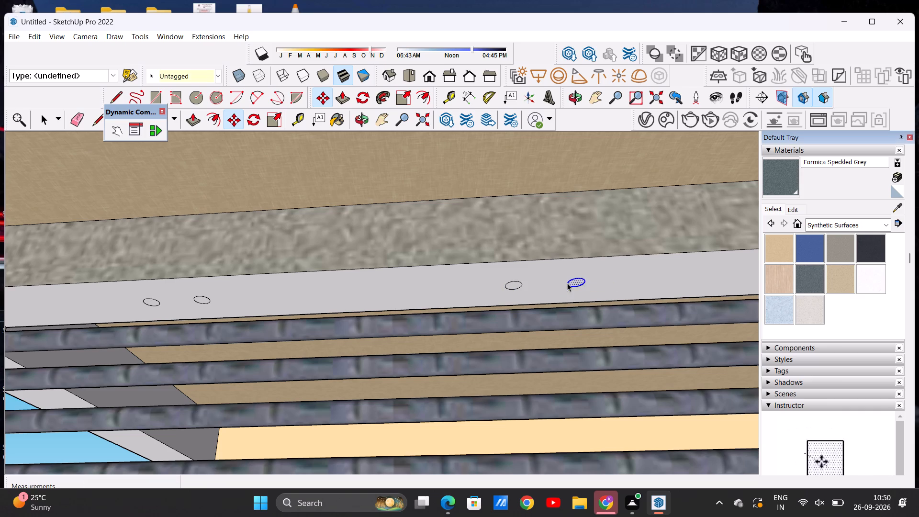
scroll(186, 296, "down", 11)
scroll(269, 301, "down", 4)
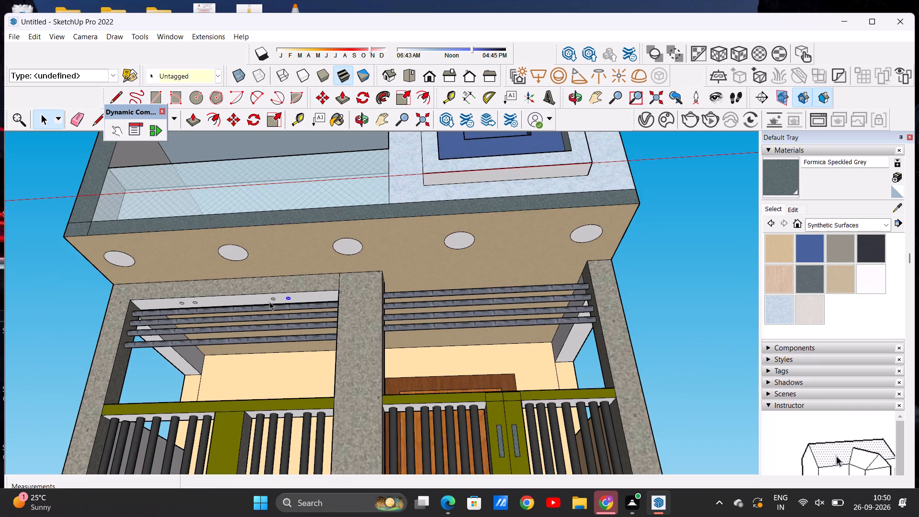
scroll(285, 296, "up", 5)
key("space")
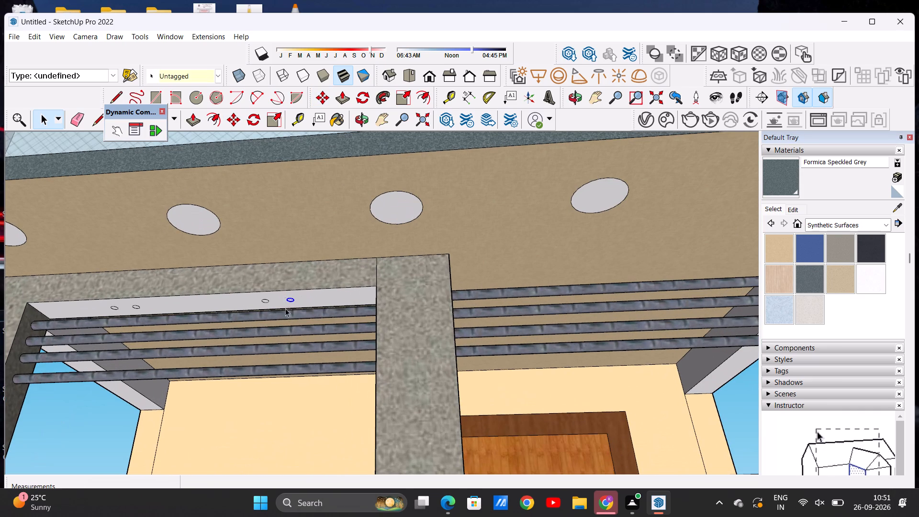
scroll(254, 298, "down", 7)
left_click(48, 326)
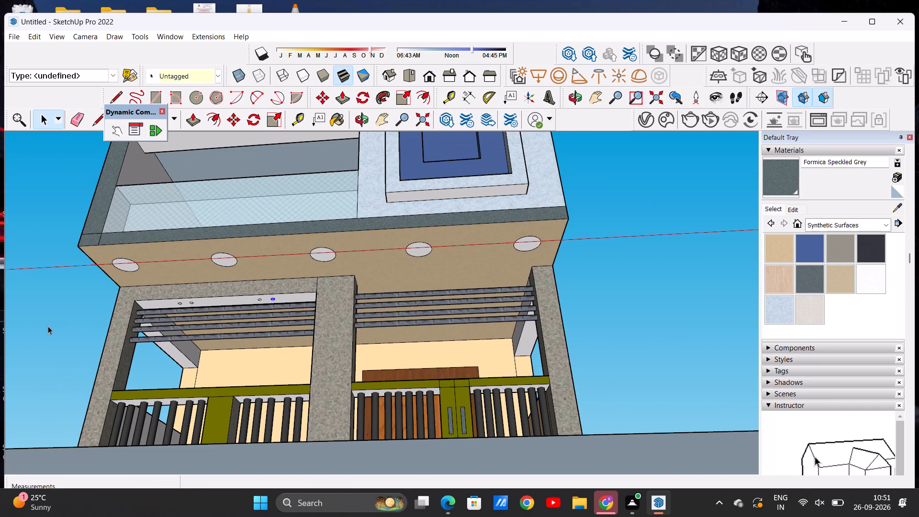
Push/Pull the circle nearest the outer corner pillar down about 9 5/8" to the lowest horizontal porch bar, forming a vertical rod.
scroll(188, 300, "up", 11)
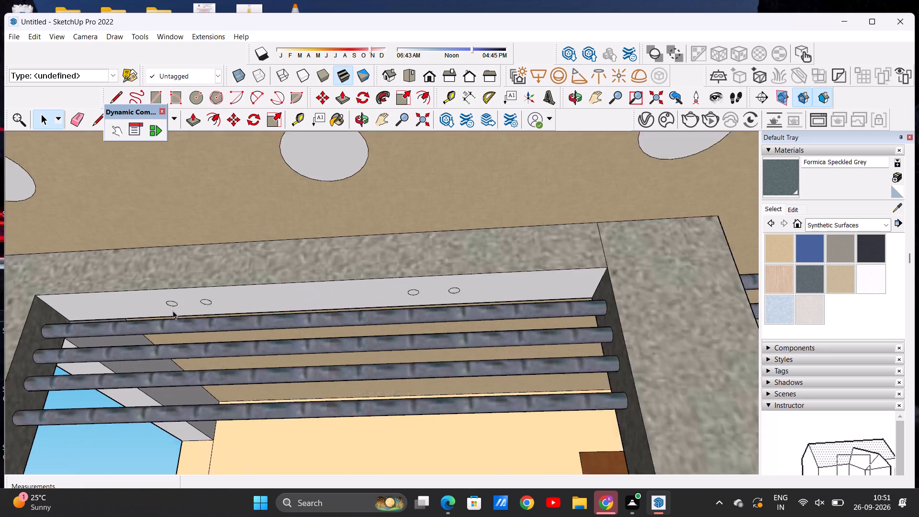
scroll(173, 311, "up", 1)
left_click(190, 120)
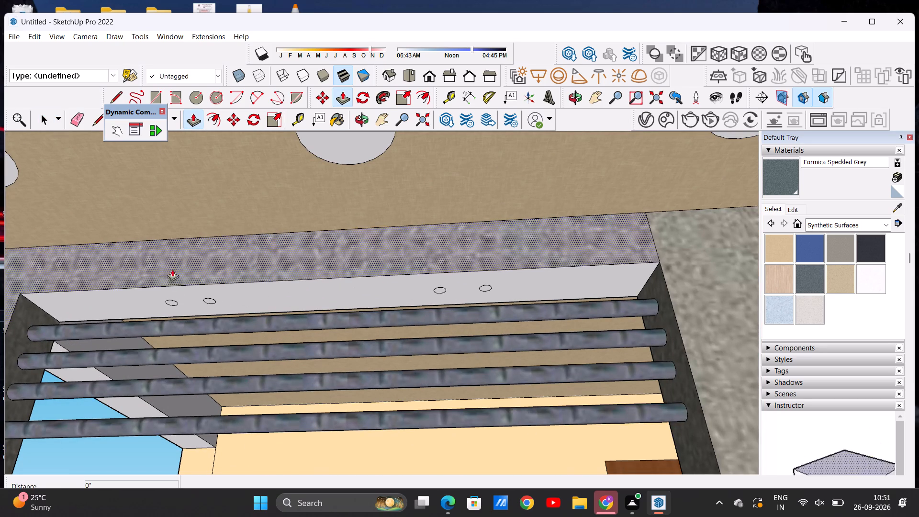
scroll(179, 288, "up", 11)
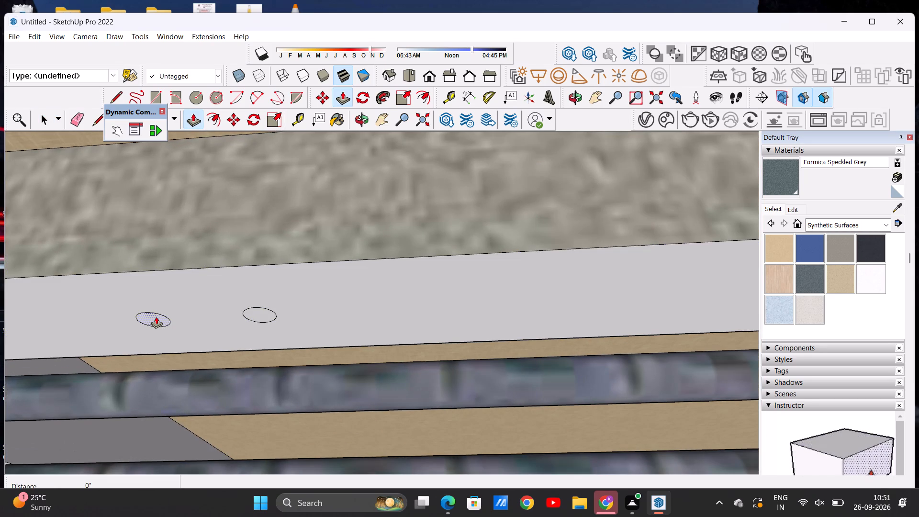
left_click(156, 316)
left_click(151, 318)
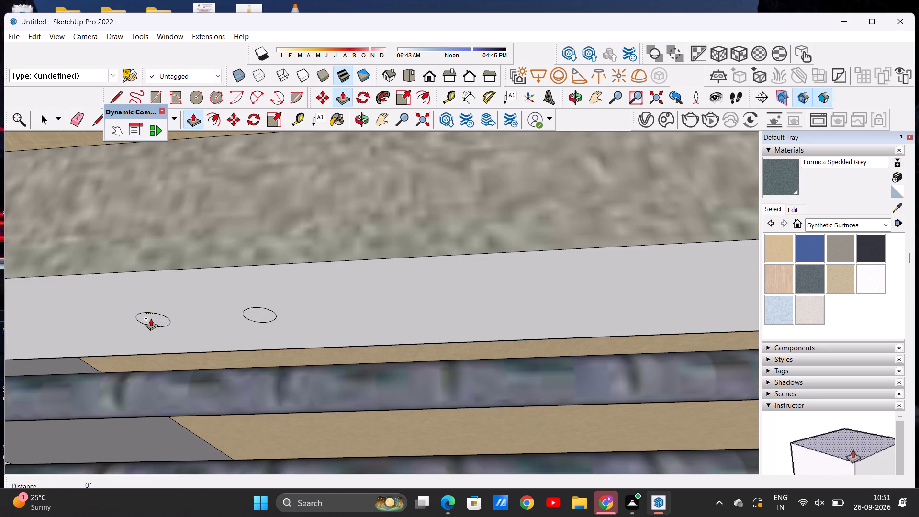
scroll(156, 374, "down", 13)
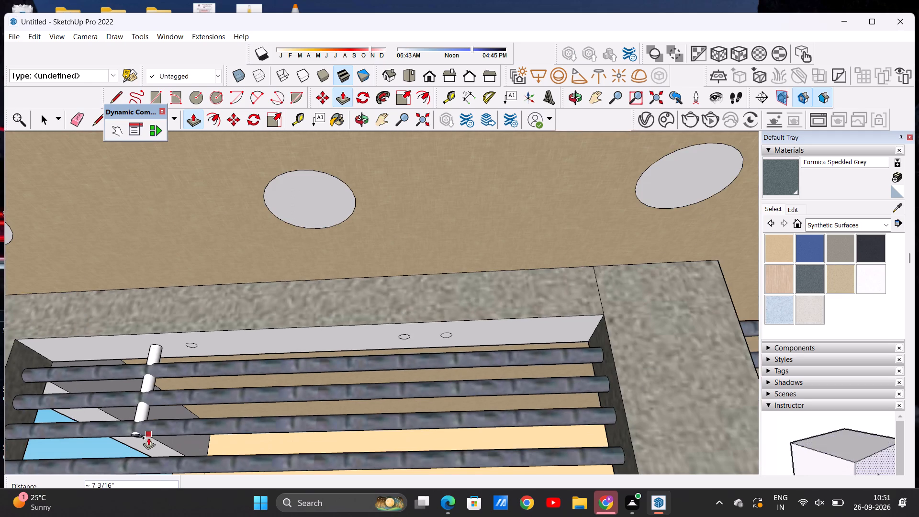
scroll(149, 436, "down", 7)
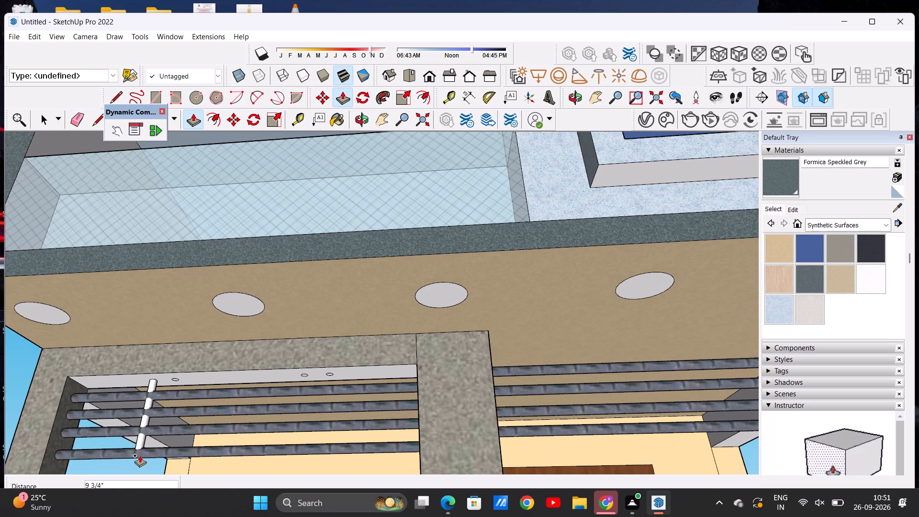
scroll(140, 455, "up", 7)
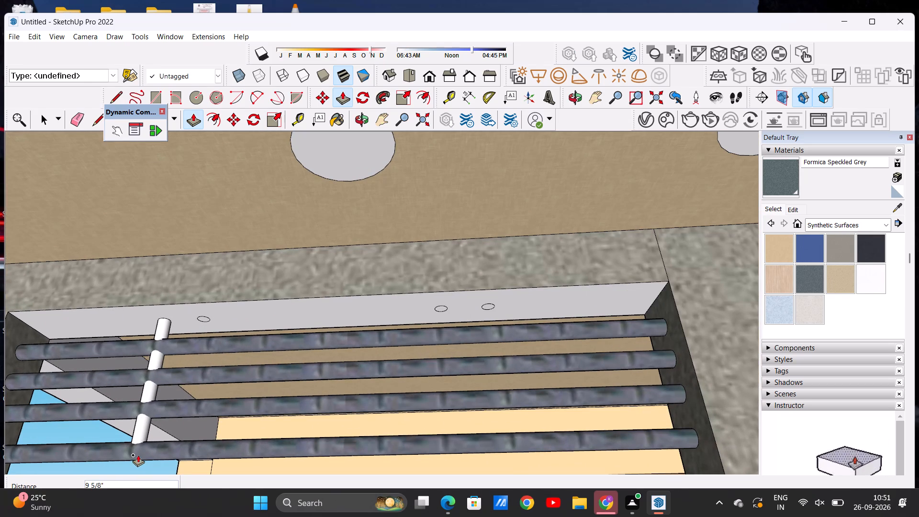
left_click(137, 455)
Push/Pull the second circle of the pair by the outer corner pillar down about 9 7/16" to the lowest bar.
scroll(175, 432, "down", 5)
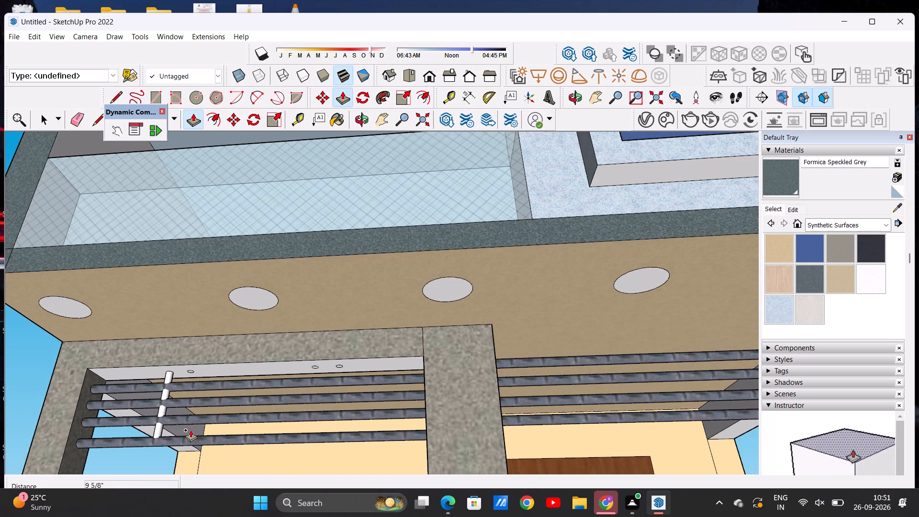
scroll(195, 371, "up", 15)
left_click(185, 364)
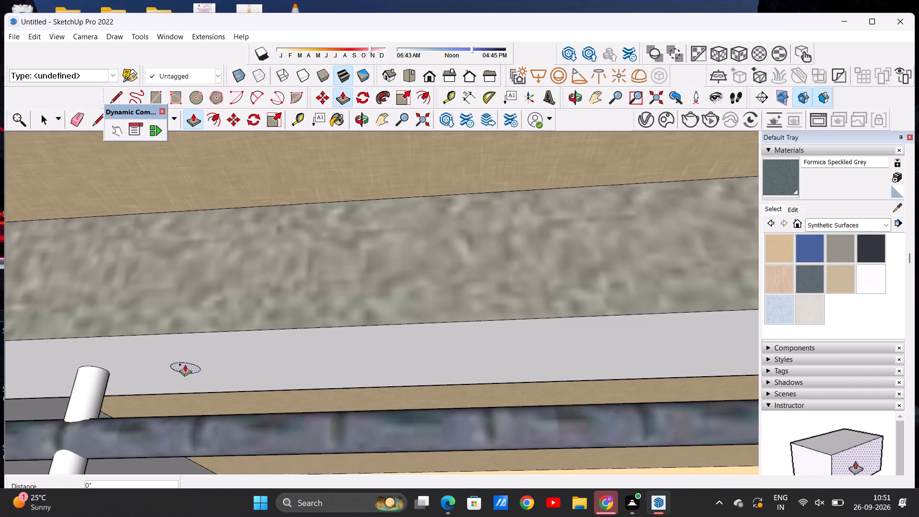
scroll(191, 418, "down", 16)
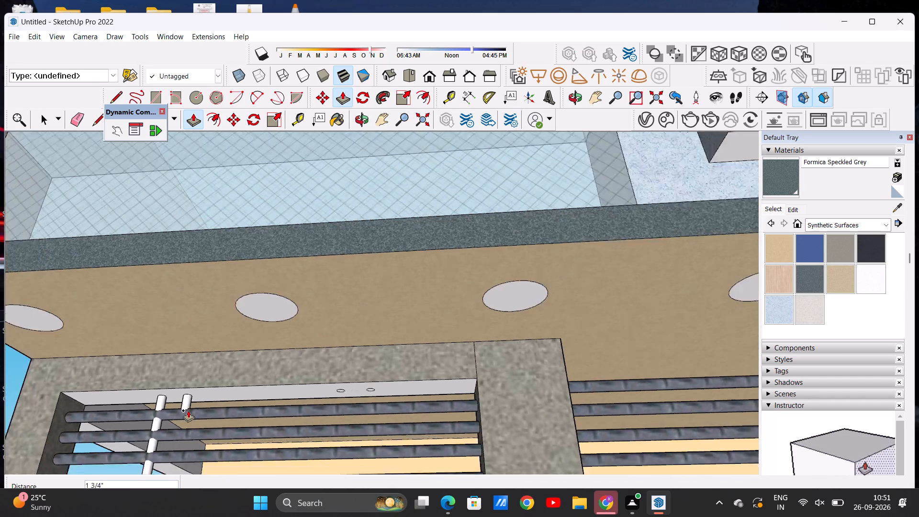
scroll(188, 410, "down", 6)
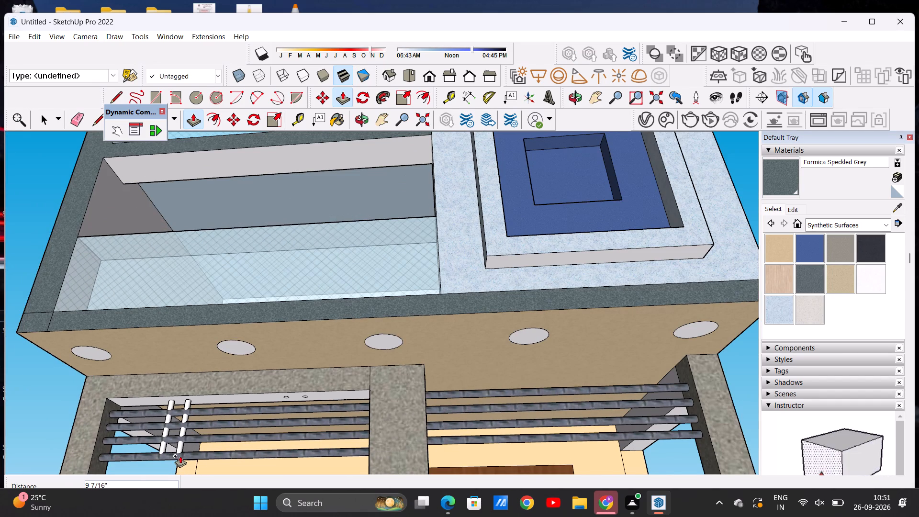
left_click(180, 456)
Push/Pull the third circle, the first of the pair nearer the middle pillar, down about 9 1/16" to the lowest bar.
scroll(295, 424, "down", 5)
middle_click_drag(300, 416, 303, 418)
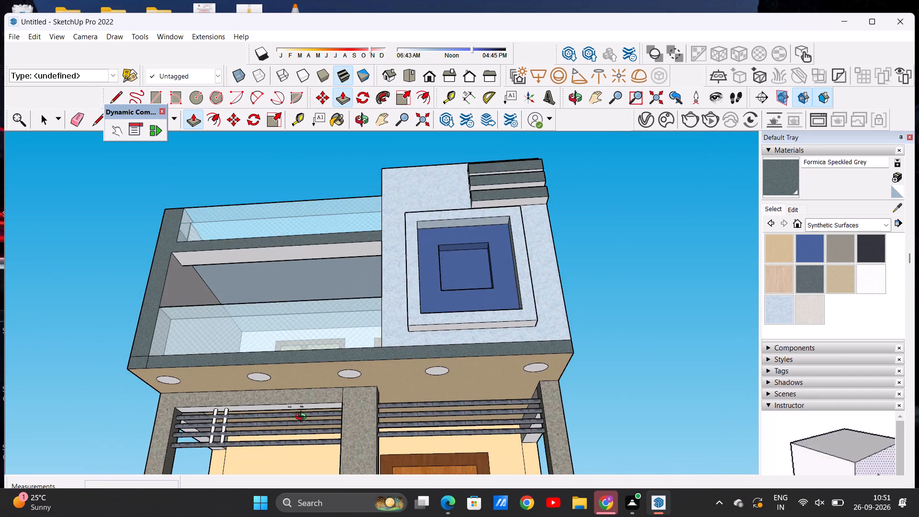
middle_click_drag(303, 418, 278, 404)
middle_click_drag(278, 402, 285, 382)
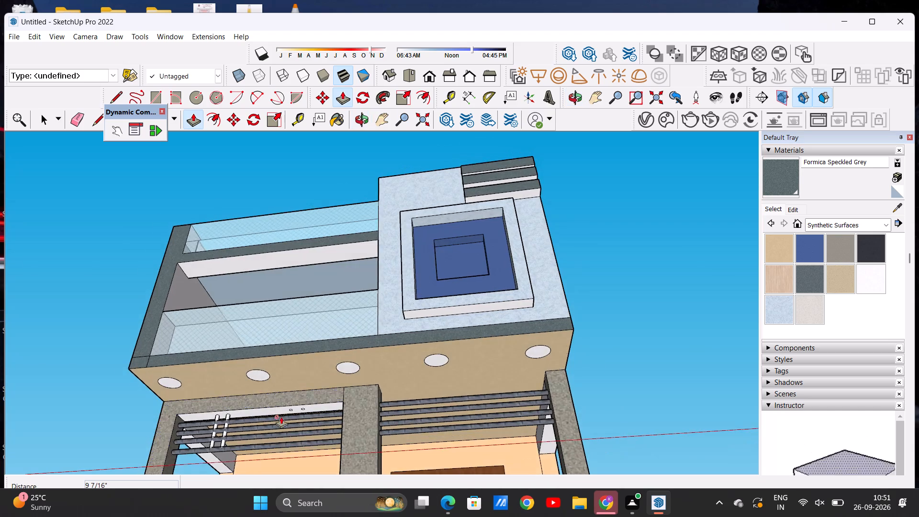
scroll(281, 416, "up", 20)
left_click(296, 415)
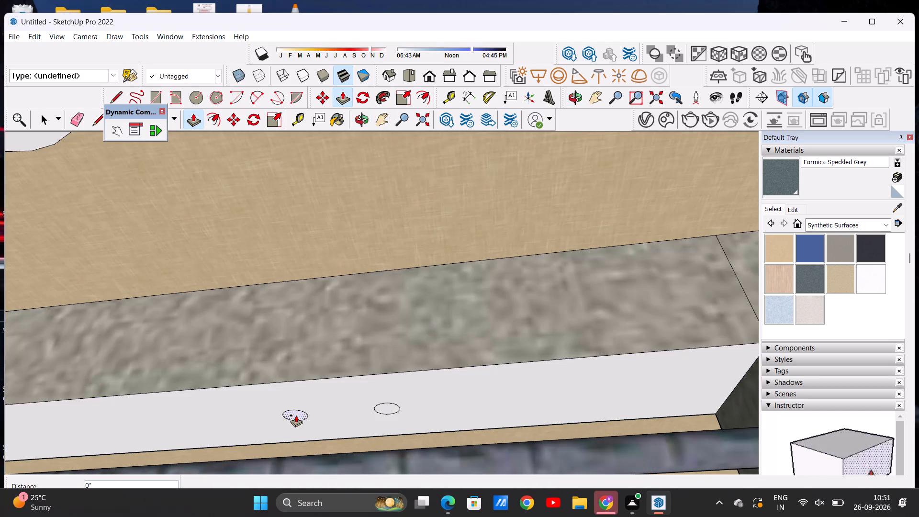
scroll(303, 415, "down", 17)
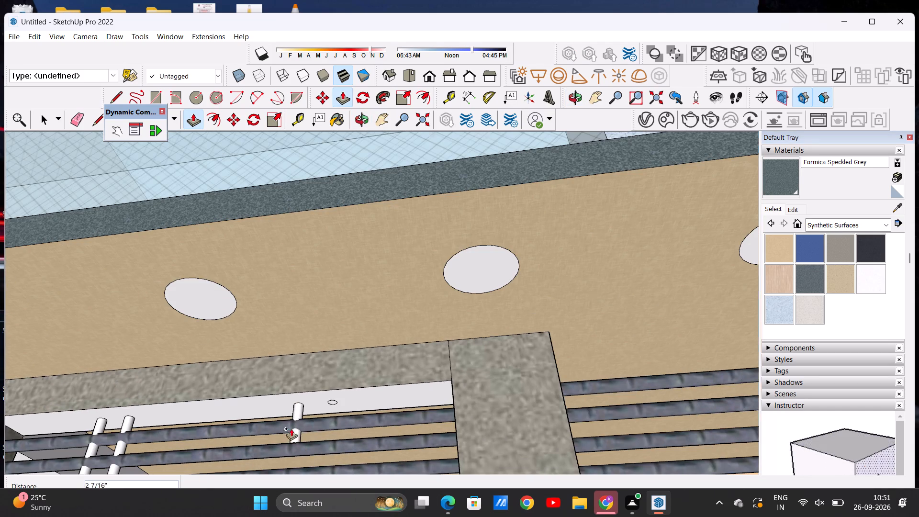
scroll(291, 428, "down", 8)
scroll(291, 453, "up", 13)
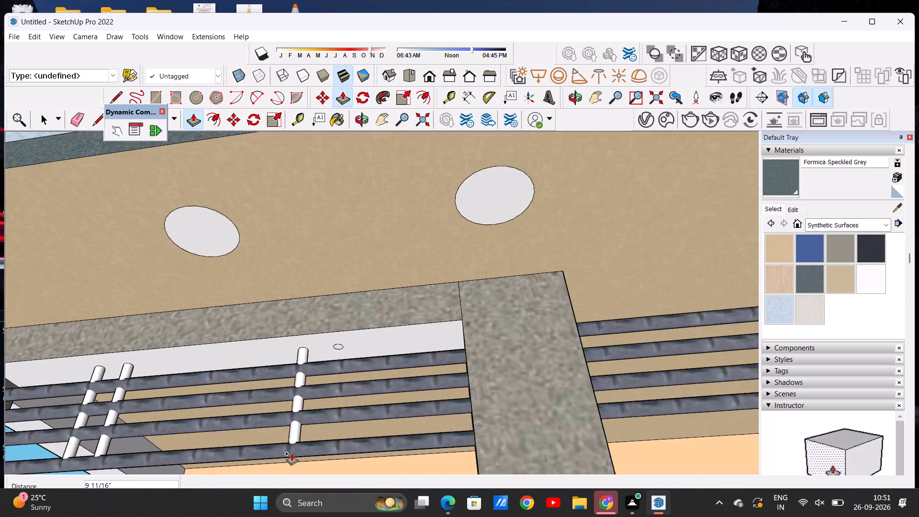
scroll(291, 453, "up", 2)
left_click(292, 444)
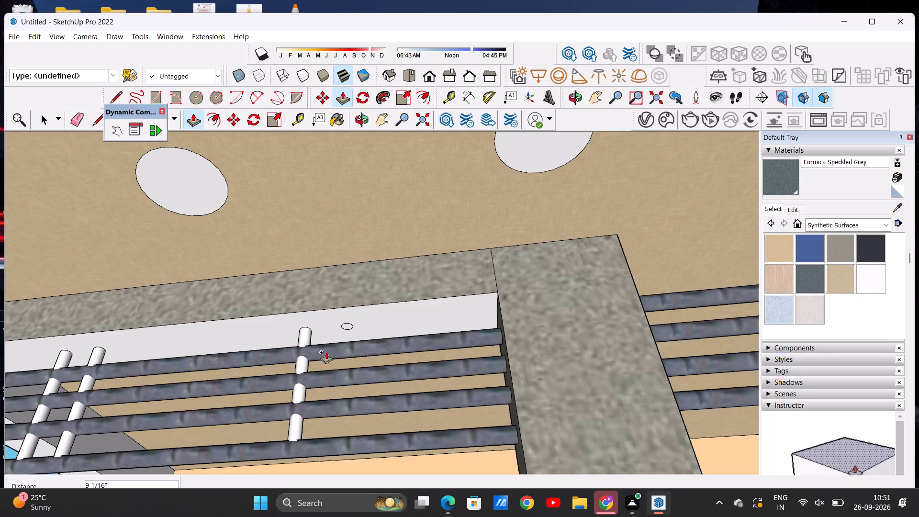
Push/Pull the last circle, closest to the middle pillar, down about 8 5/8" to the lowest bar.
scroll(356, 313, "up", 12)
left_click(330, 348)
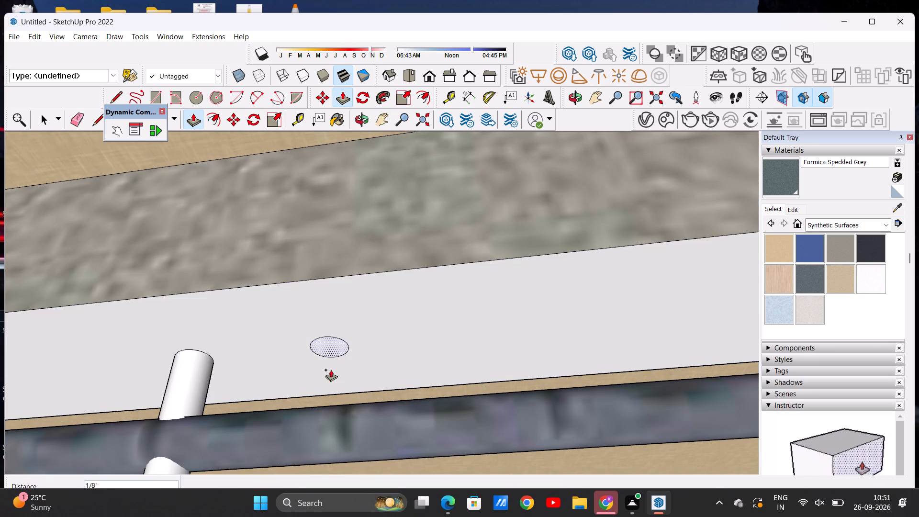
scroll(327, 390, "down", 15)
scroll(331, 411, "down", 10)
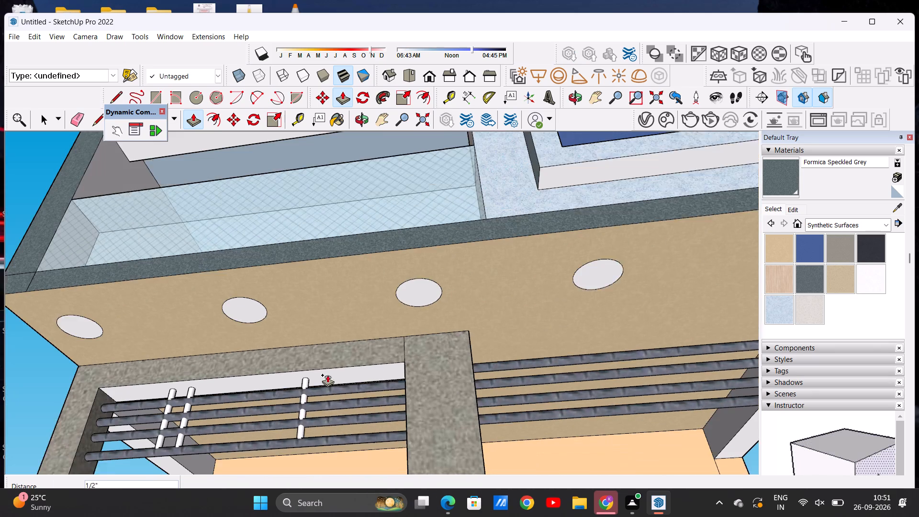
scroll(327, 375, "down", 2)
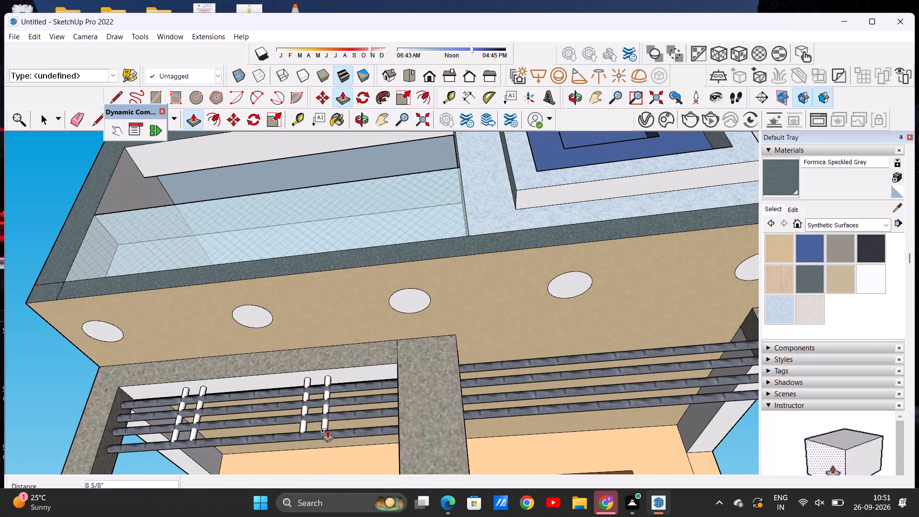
left_click(325, 431)
key("space")
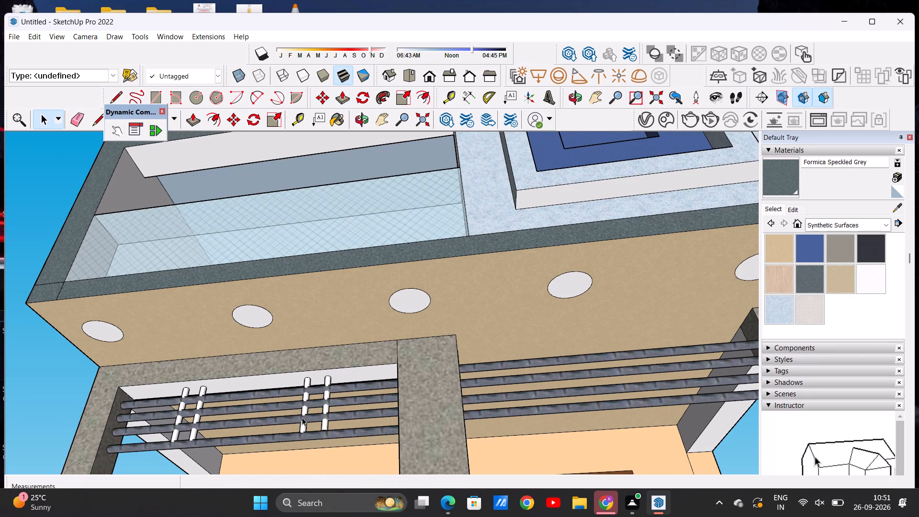
Paint the two vertical rods near the outer corner pillar with Formica Laminate Dark.
middle_click_drag(301, 416, 330, 441)
scroll(327, 377, "down", 7)
middle_click_drag(324, 397, 331, 447)
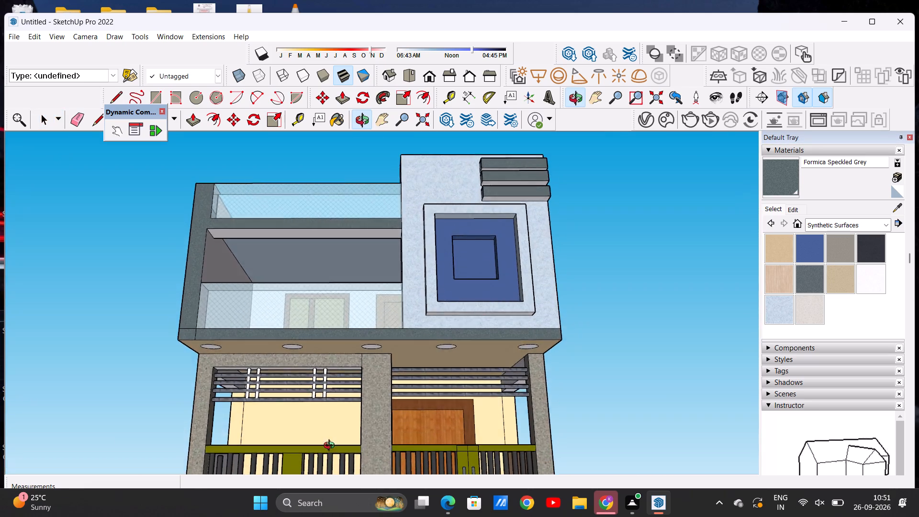
middle_click_drag(331, 447, 325, 476)
scroll(300, 370, "up", 5)
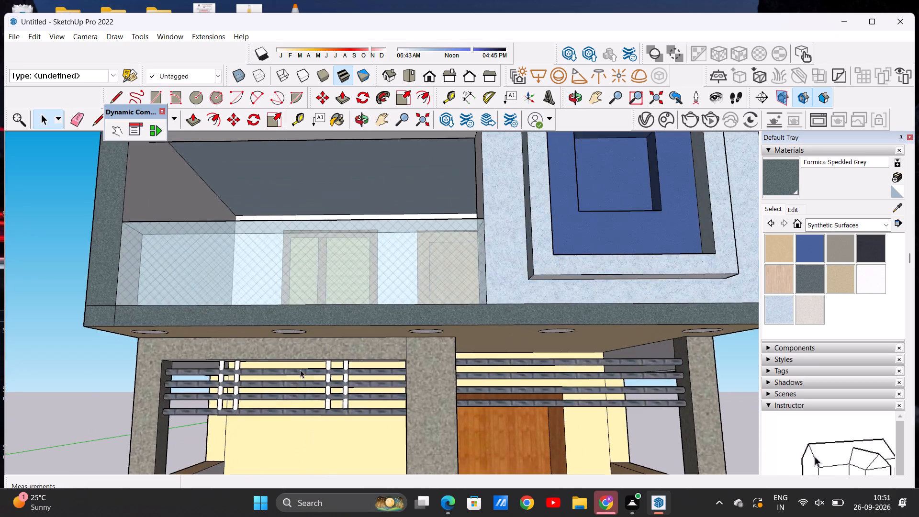
scroll(294, 375, "down", 6)
middle_click_drag(296, 419, 297, 447)
scroll(311, 378, "up", 6)
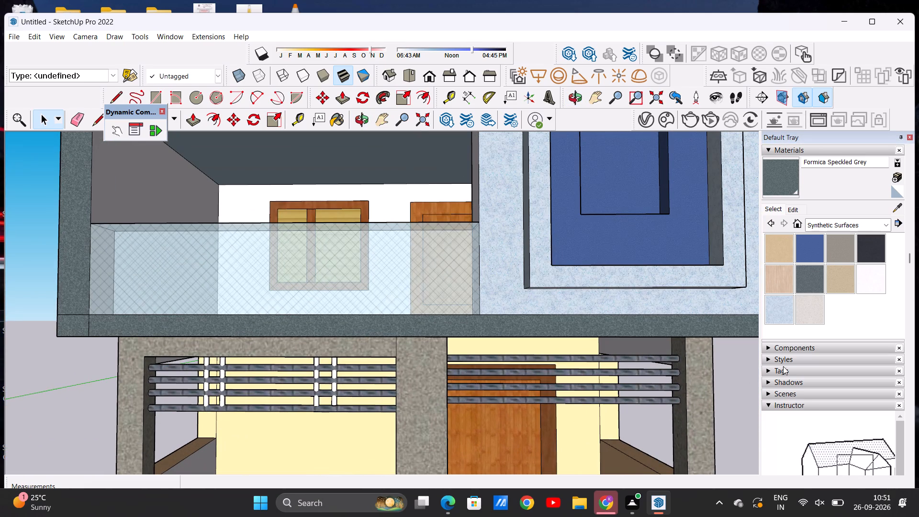
left_click(873, 248)
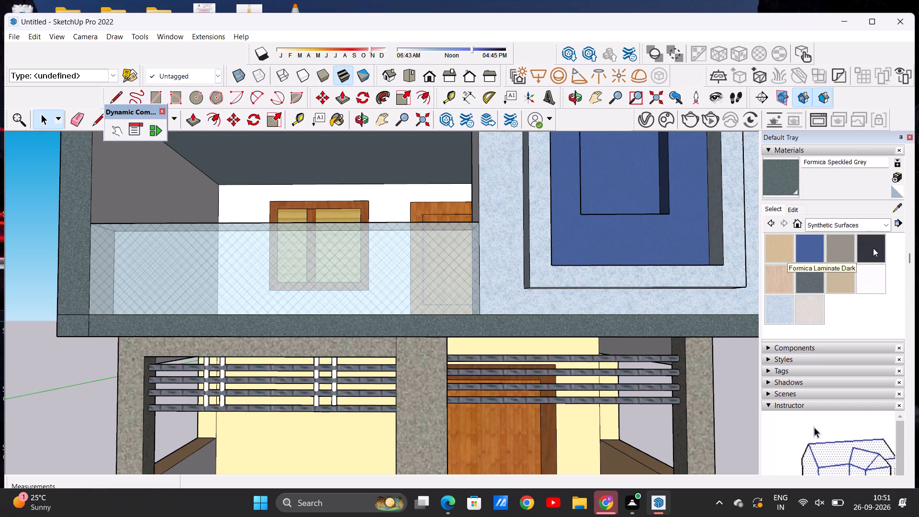
scroll(176, 389, "up", 6)
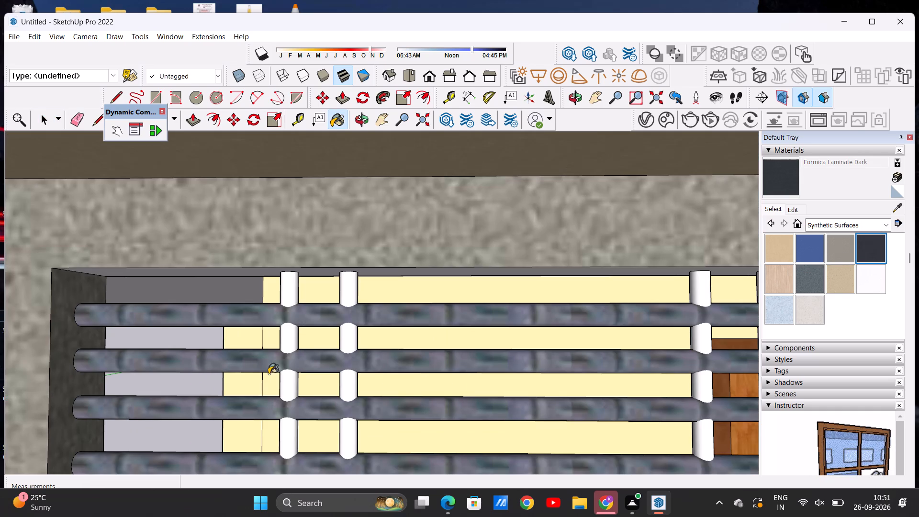
left_click(286, 385)
left_click(344, 387)
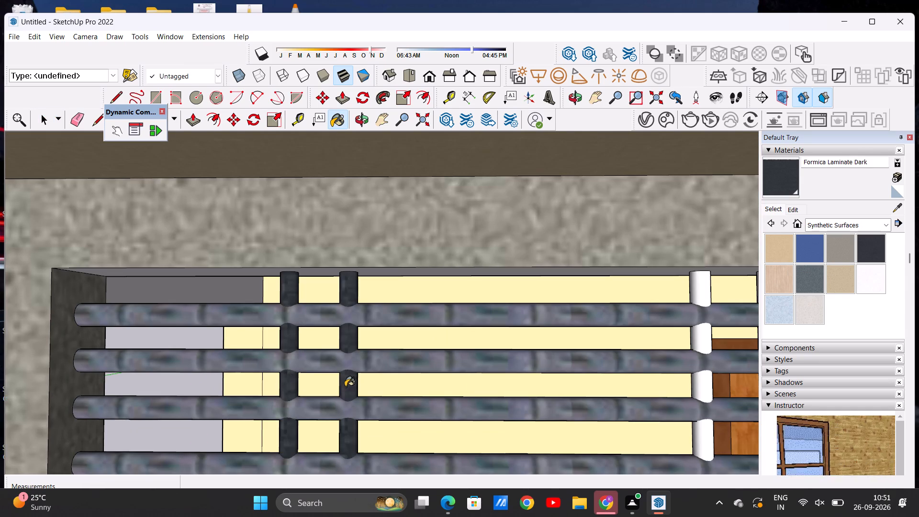
Paint the two vertical rods nearer the middle pillar with Formica Laminate Dark.
scroll(170, 427, "down", 10)
scroll(260, 417, "up", 11)
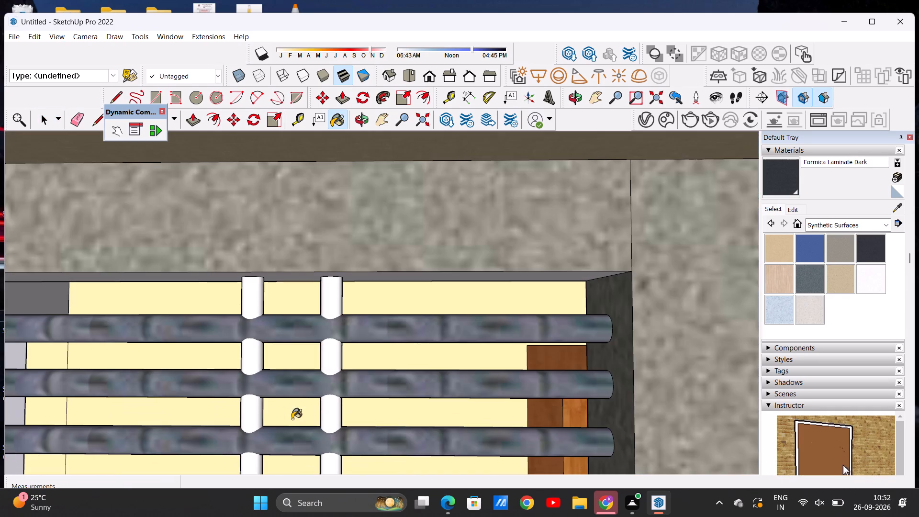
left_click(251, 414)
left_click(329, 417)
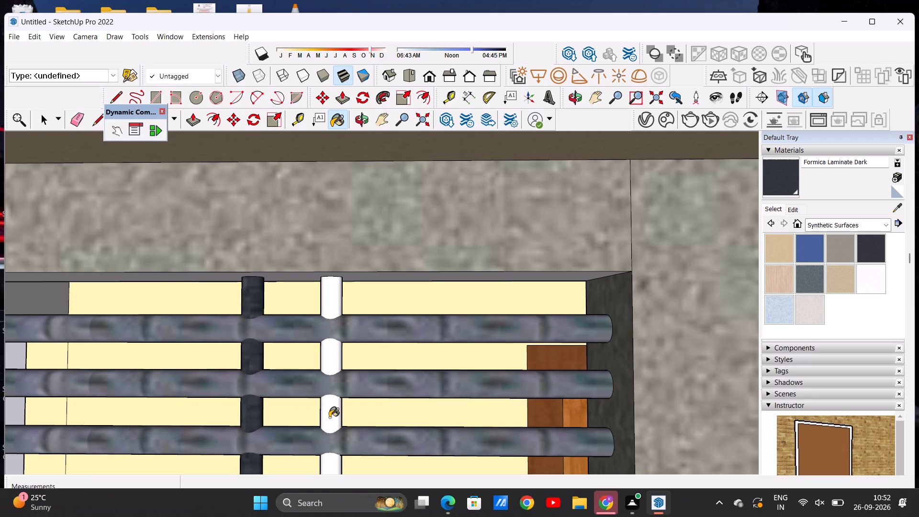
key("space")
Examine the house facade and the porch bars with their vertical rods from the front and the side.
scroll(315, 286, "down", 20)
scroll(315, 286, "down", 2)
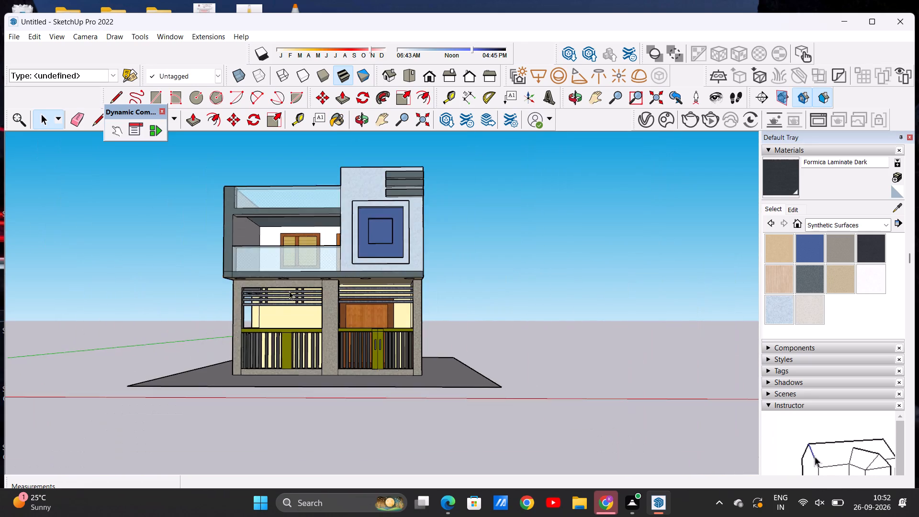
middle_click_drag(307, 315, 302, 328)
scroll(262, 247, "up", 4)
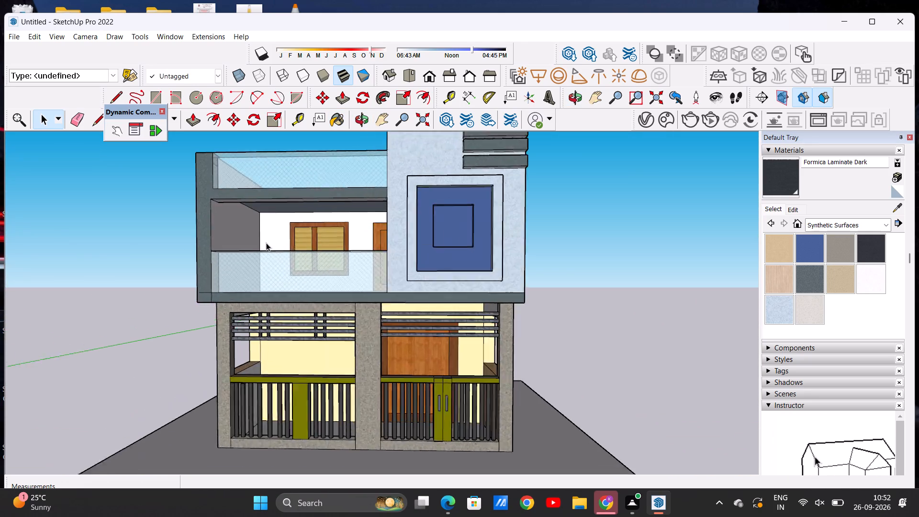
scroll(266, 243, "up", 2)
middle_click_drag(278, 260, 484, 291)
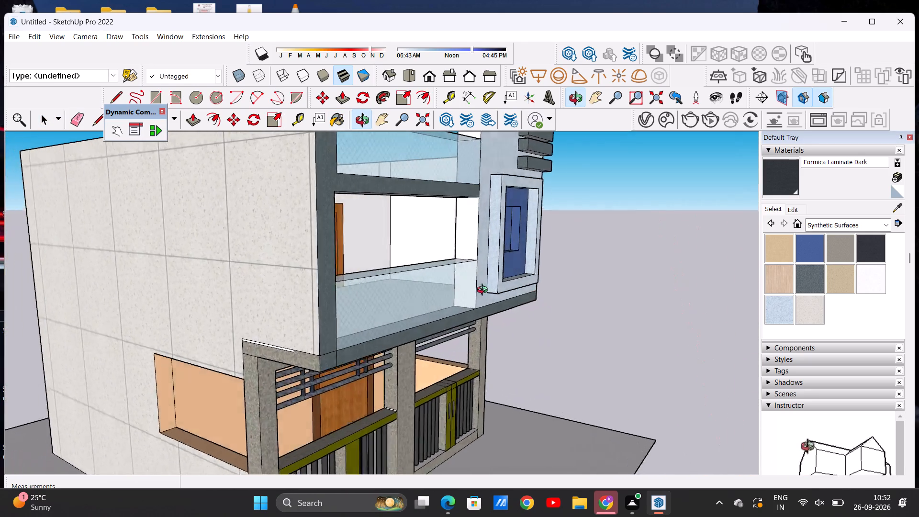
middle_click_drag(484, 291, 299, 283)
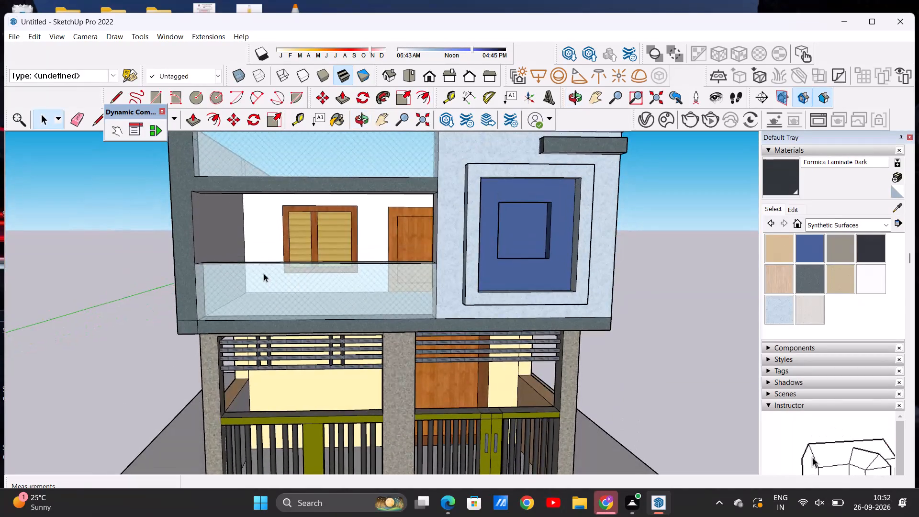
scroll(264, 273, "down", 11)
middle_click_drag(296, 325, 292, 307)
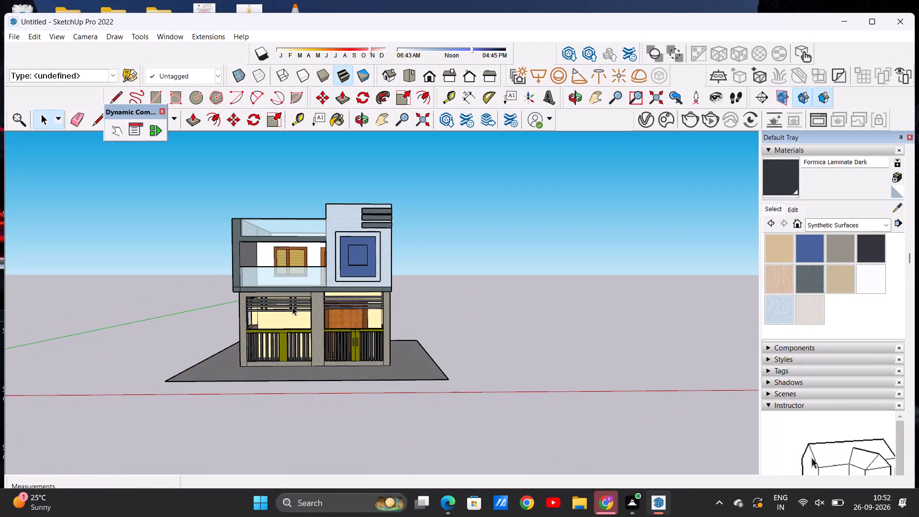
scroll(314, 279, "up", 13)
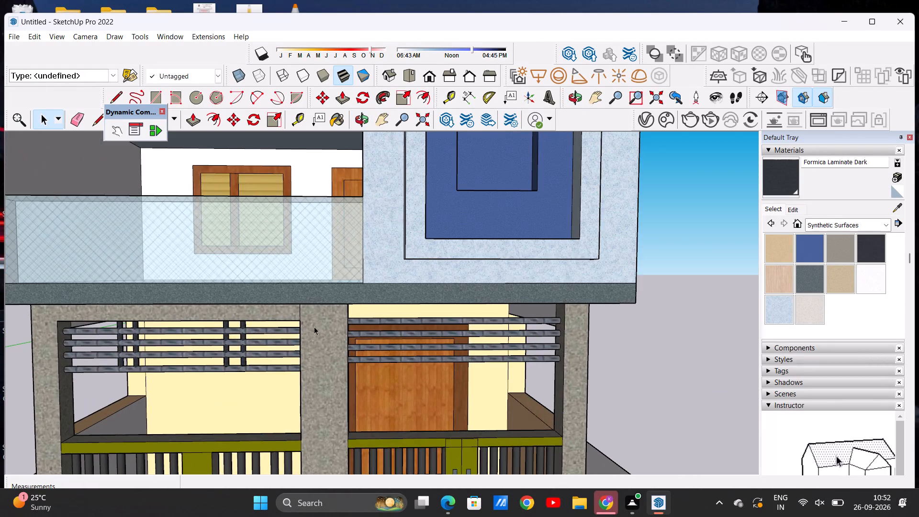
Examine the porch bars, the railings with their gate panels and the side wall opening from outside and inside the porch.
scroll(314, 330, "up", 14)
scroll(314, 330, "down", 2)
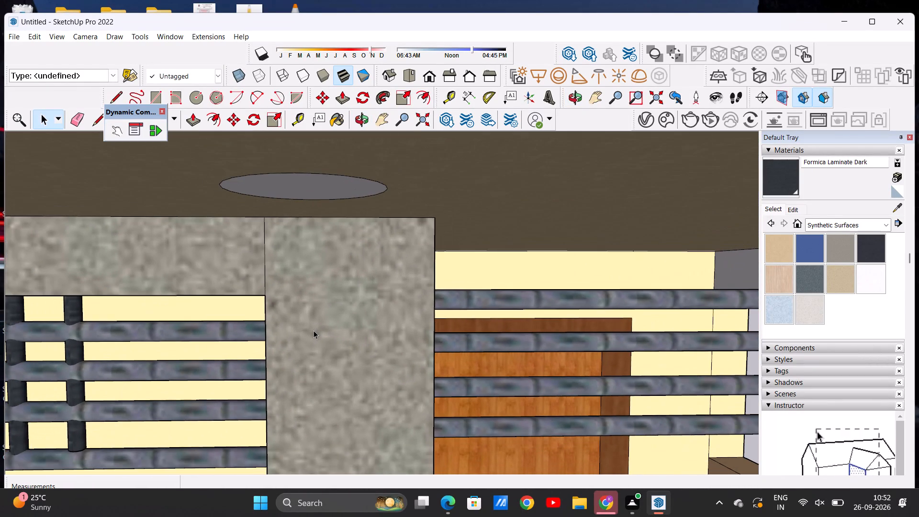
middle_click_drag(314, 330, 303, 288)
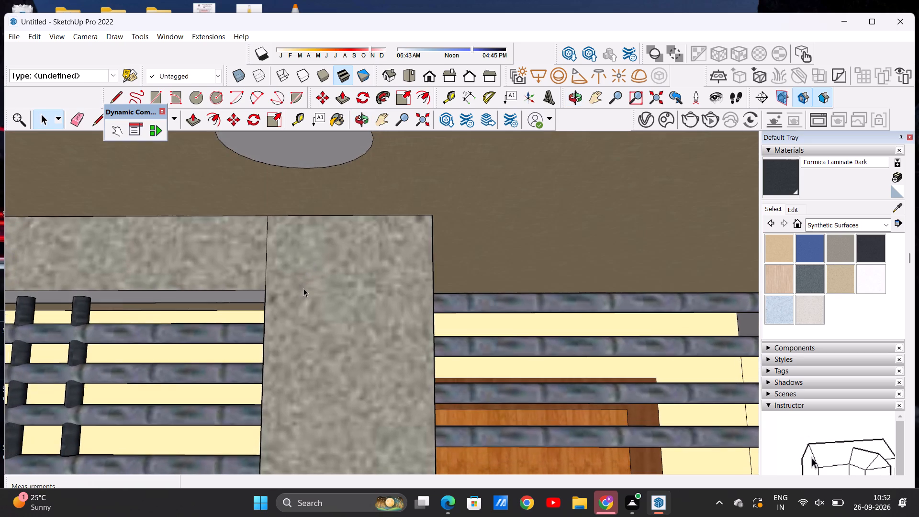
scroll(303, 288, "down", 20)
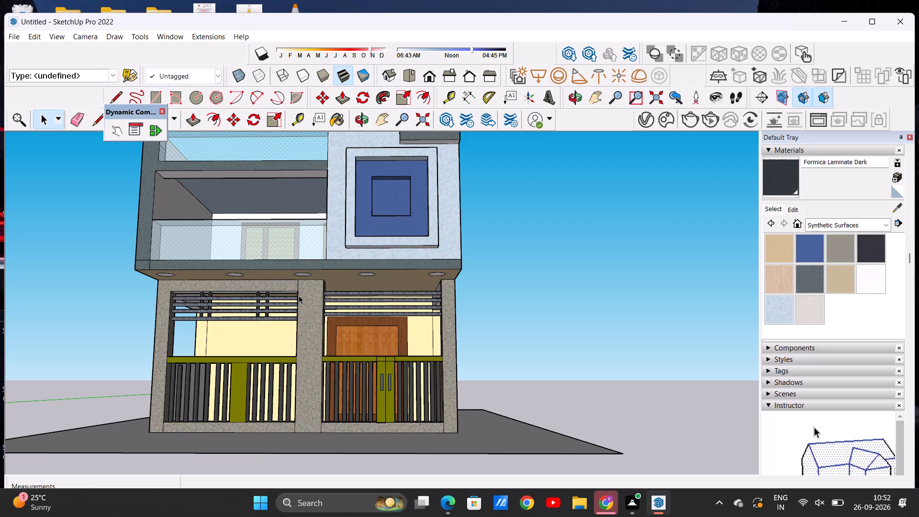
scroll(171, 343, "down", 4)
scroll(200, 322, "up", 8)
middle_click_drag(177, 358, 364, 416)
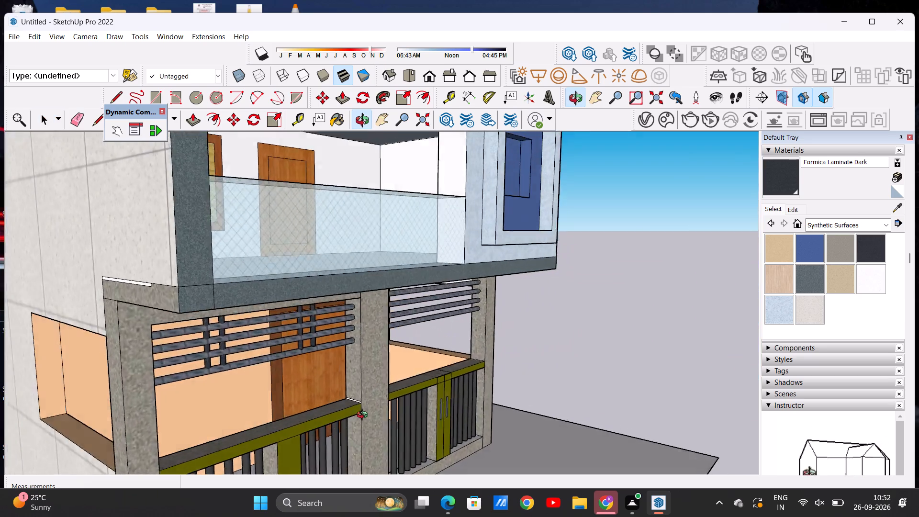
middle_click_drag(364, 416, 437, 391)
scroll(452, 336, "down", 5)
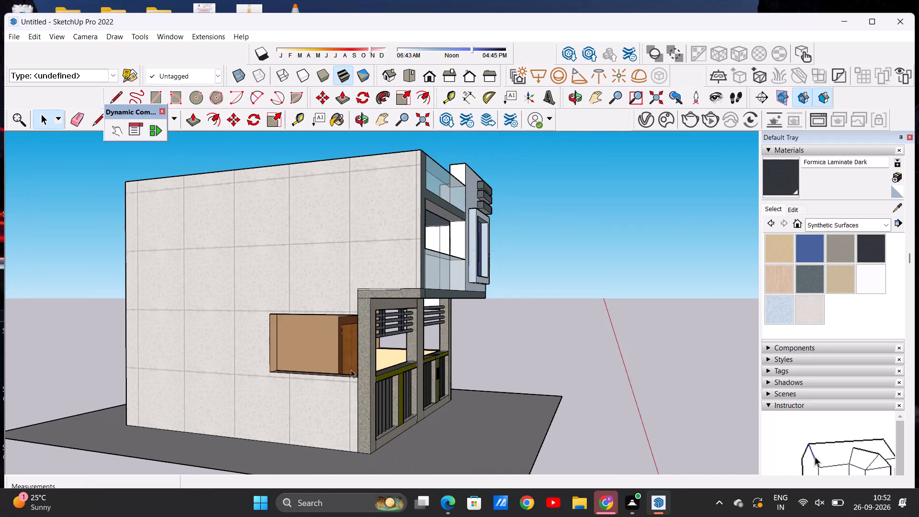
middle_click_drag(267, 385, 353, 422)
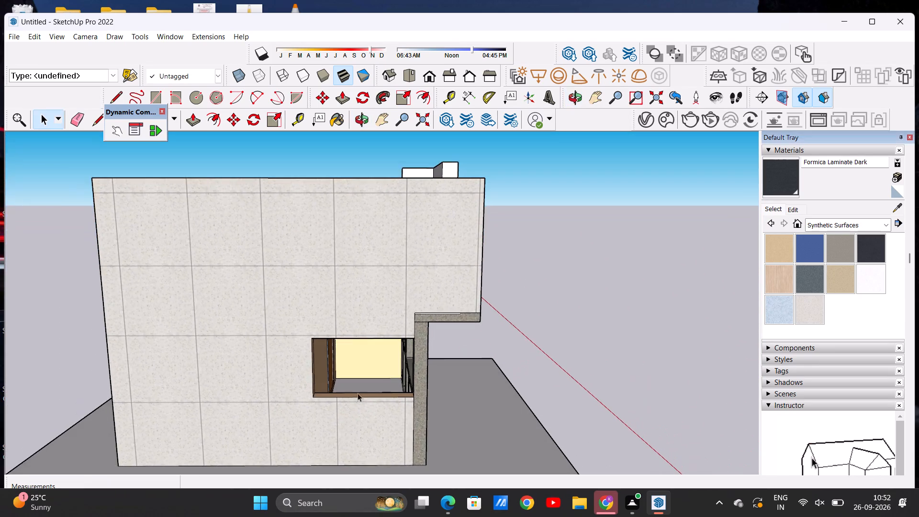
scroll(365, 383, "up", 9)
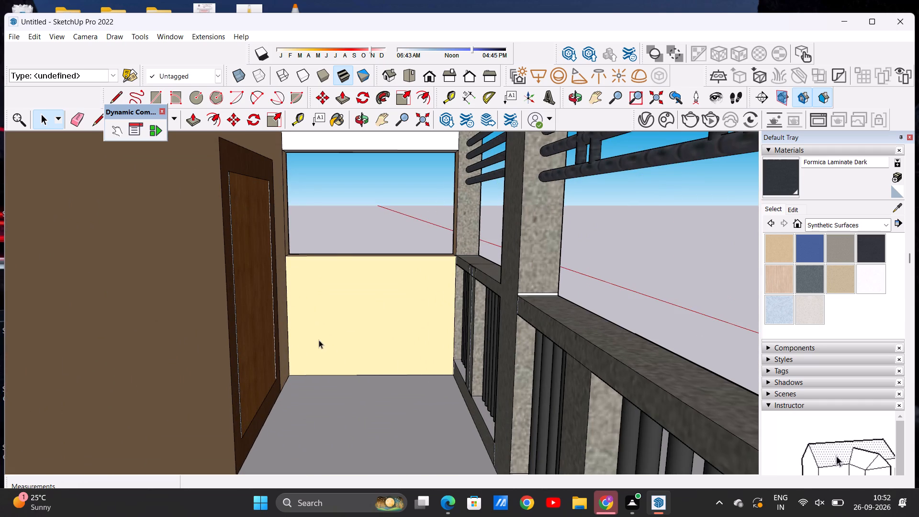
middle_click_drag(314, 337, 284, 367)
middle_click_drag(277, 358, 30, 341)
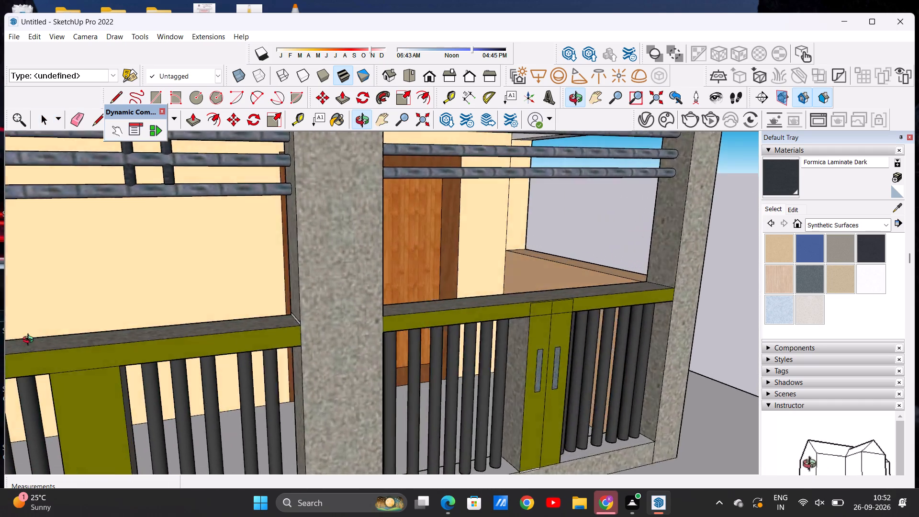
middle_click_drag(30, 341, 0, 343)
middle_click_drag(275, 364, 0, 343)
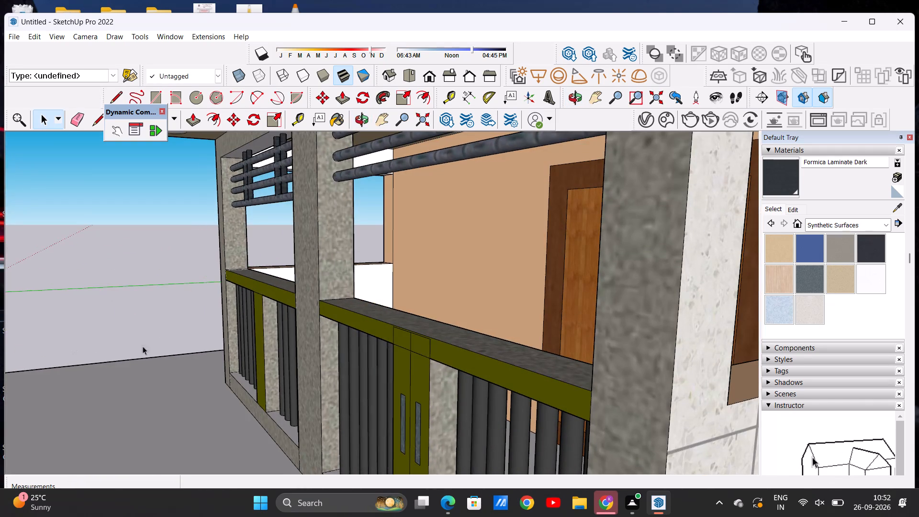
middle_click_drag(163, 348, 374, 405)
scroll(287, 272, "down", 2)
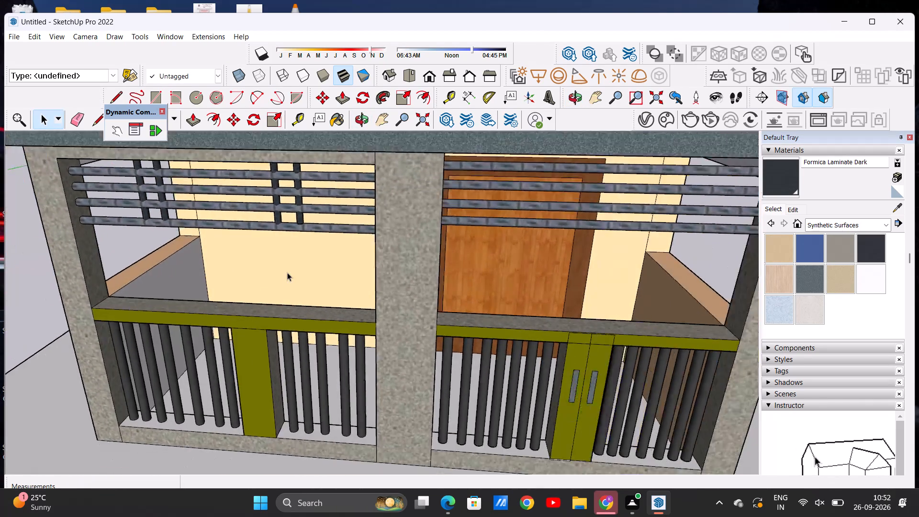
scroll(287, 272, "down", 2)
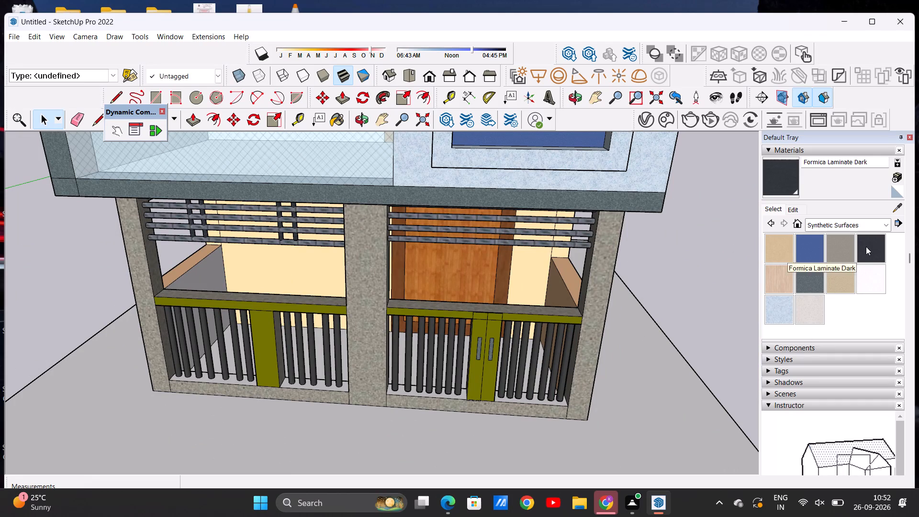
Paint the top faces of both porch railings' upper rails with Color E08 from the Colors collection.
left_click(884, 220)
left_click(870, 263)
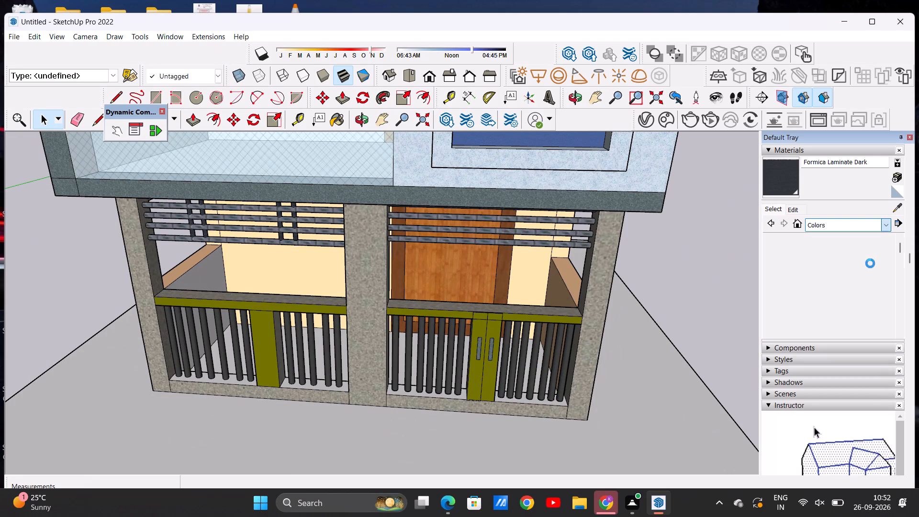
scroll(836, 288, "down", 2)
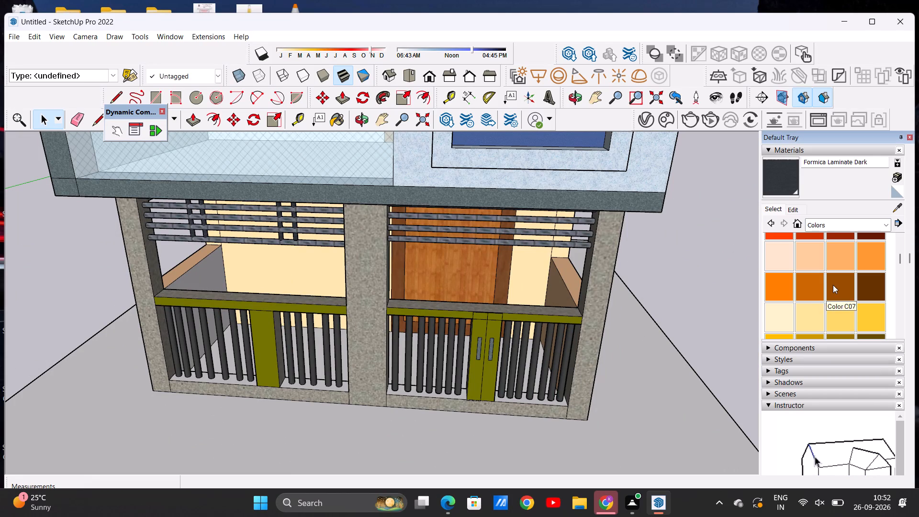
scroll(833, 285, "down", 2)
left_click(871, 295)
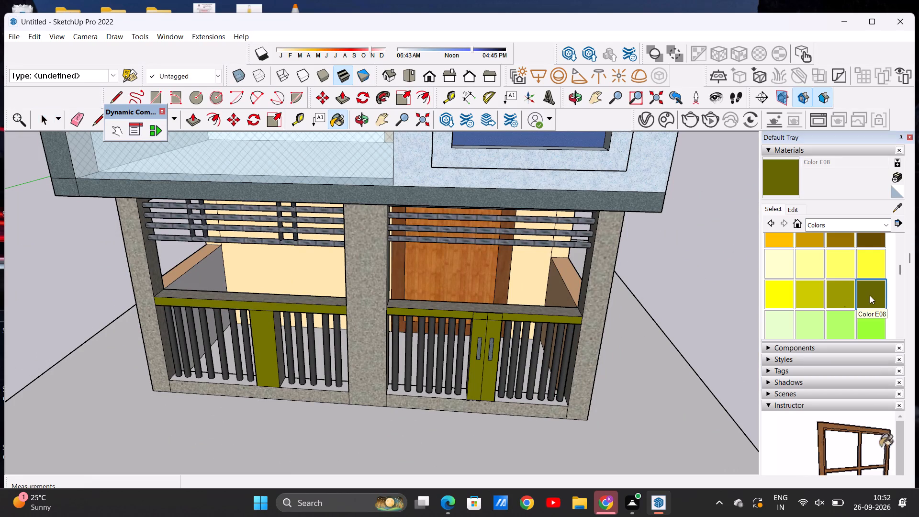
scroll(501, 310, "up", 8)
left_click(462, 307)
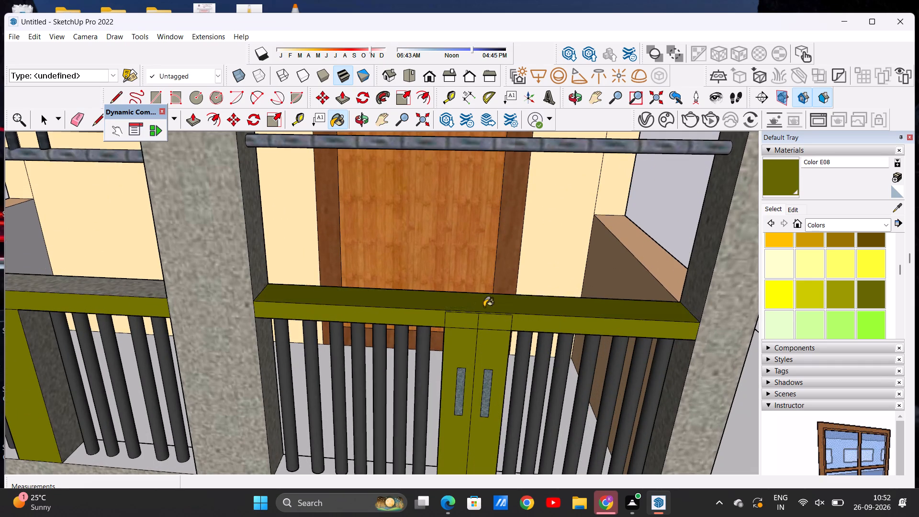
scroll(525, 310, "down", 9)
scroll(314, 306, "up", 11)
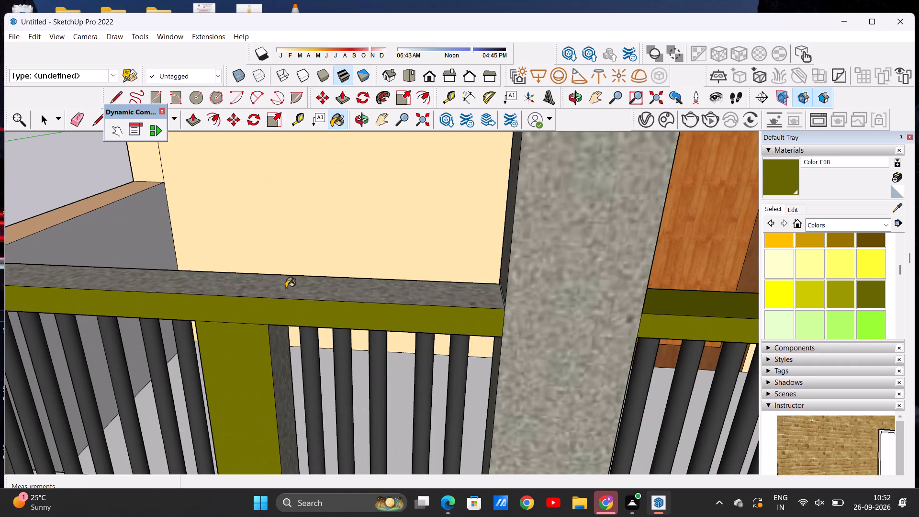
left_click(286, 288)
Paint both side faces of the solid panel in the railing without handles with Color E08.
scroll(301, 285, "down", 4)
scroll(304, 351, "up", 6)
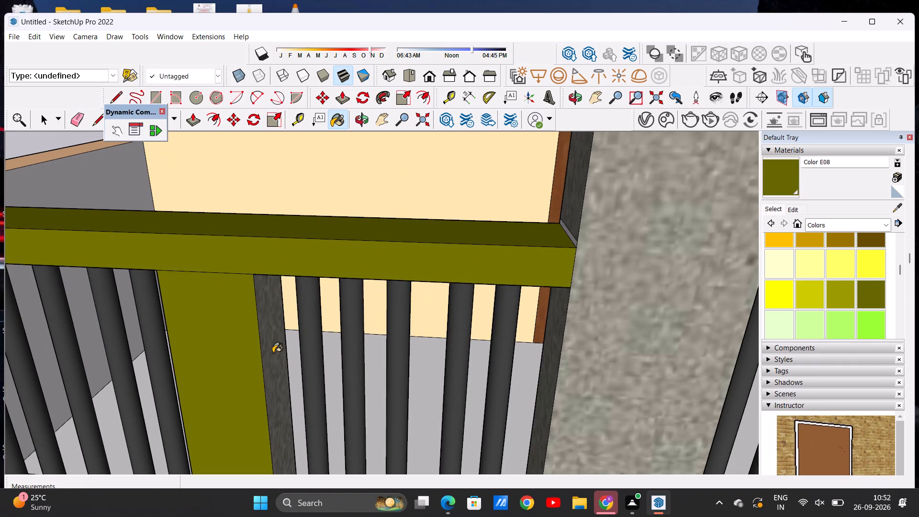
left_click(273, 353)
scroll(326, 319, "down", 8)
scroll(267, 343, "down", 1)
middle_click_drag(270, 361, 453, 349)
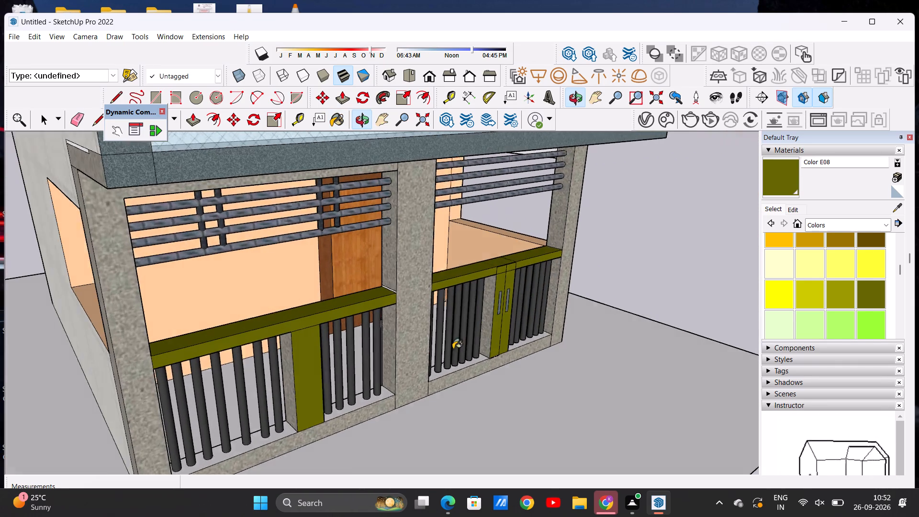
middle_click_drag(453, 349, 437, 352)
scroll(325, 376, "up", 5)
left_click(258, 360)
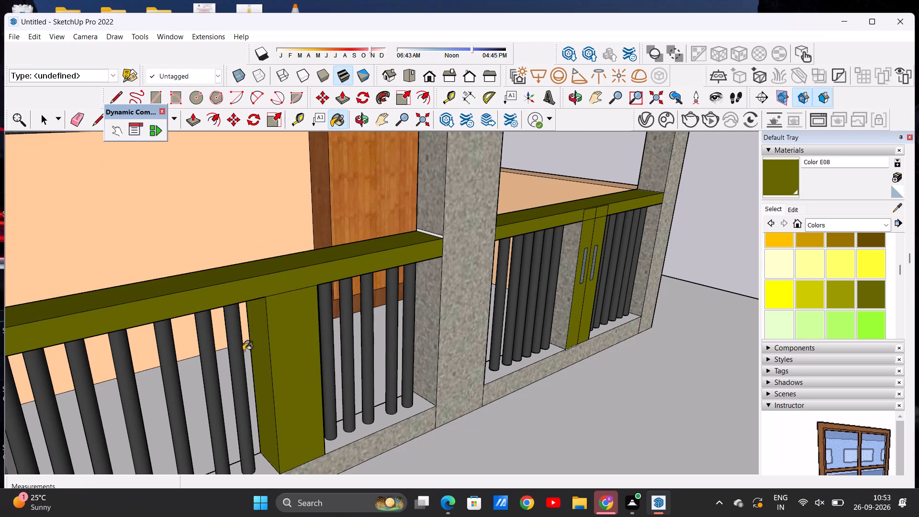
Paint both side faces of the double gate panel with handles with Color E08.
scroll(232, 343, "down", 8)
scroll(430, 323, "up", 11)
left_click(393, 305)
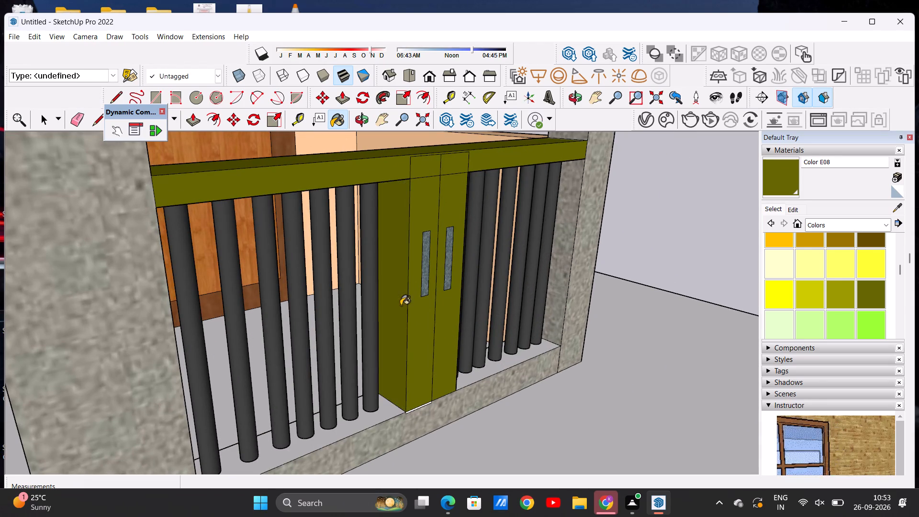
scroll(409, 306, "down", 6)
middle_click_drag(449, 310, 170, 329)
scroll(397, 342, "up", 5)
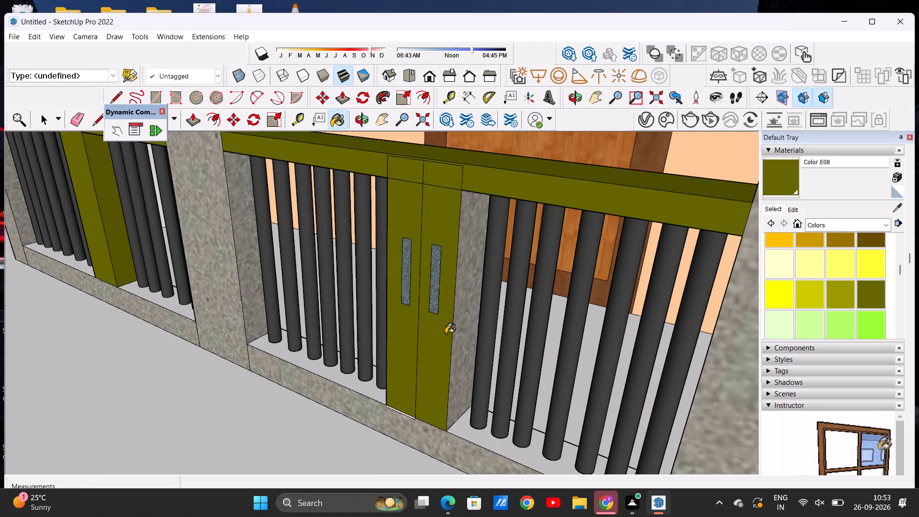
left_click(459, 331)
Paint the porch-side faces of the double gate panel, including their upper sections at the rail, with Color E08.
scroll(451, 311, "down", 11)
middle_click_drag(361, 325, 102, 303)
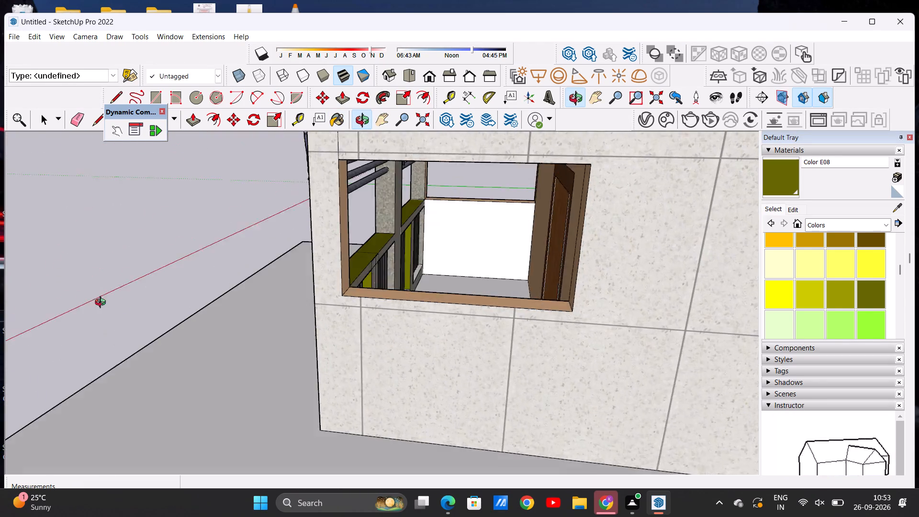
middle_click_drag(102, 303, 66, 305)
scroll(374, 287, "up", 4)
middle_click_drag(363, 300, 334, 346)
scroll(327, 333, "up", 6)
left_click(321, 331)
left_click(347, 321)
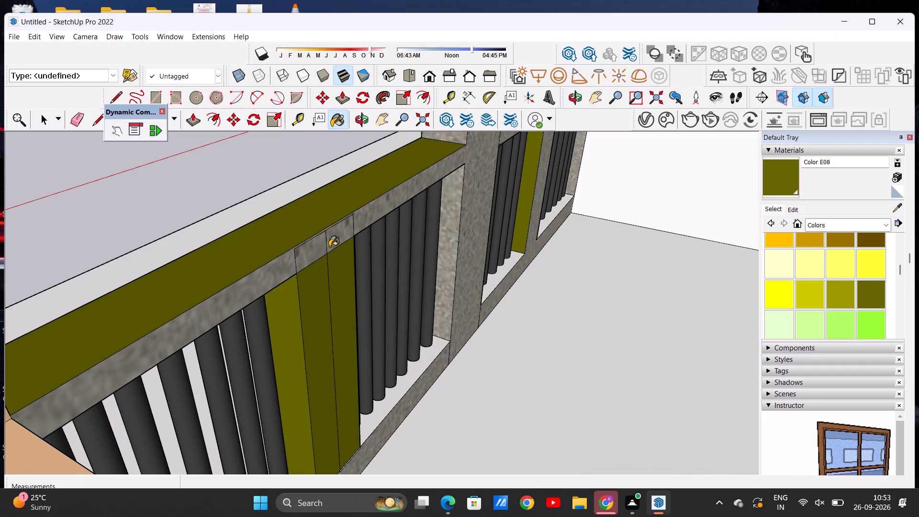
left_click(330, 243)
left_click(304, 257)
Paint the porch-side faces of the far railing's frame, the middle pillar and both upper rails with Color E08.
scroll(256, 308, "down", 5)
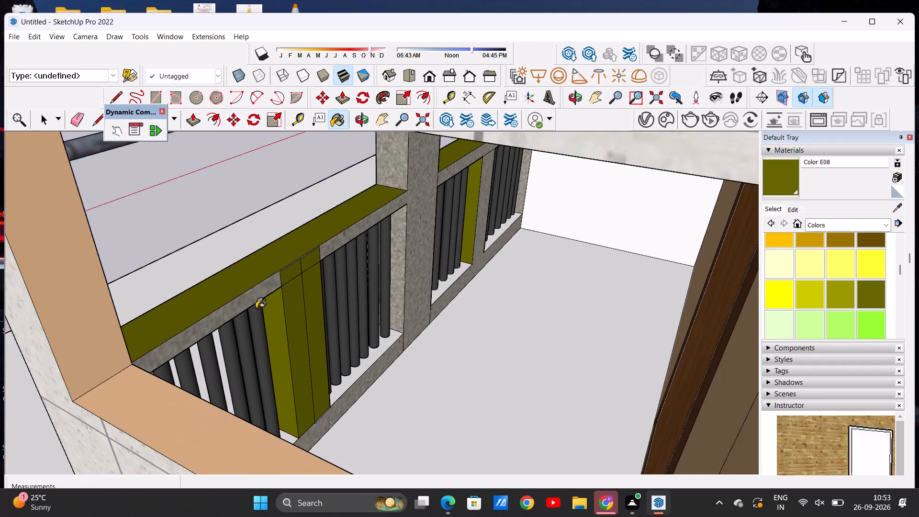
scroll(256, 308, "down", 3)
scroll(383, 287, "up", 6)
scroll(498, 241, "down", 3)
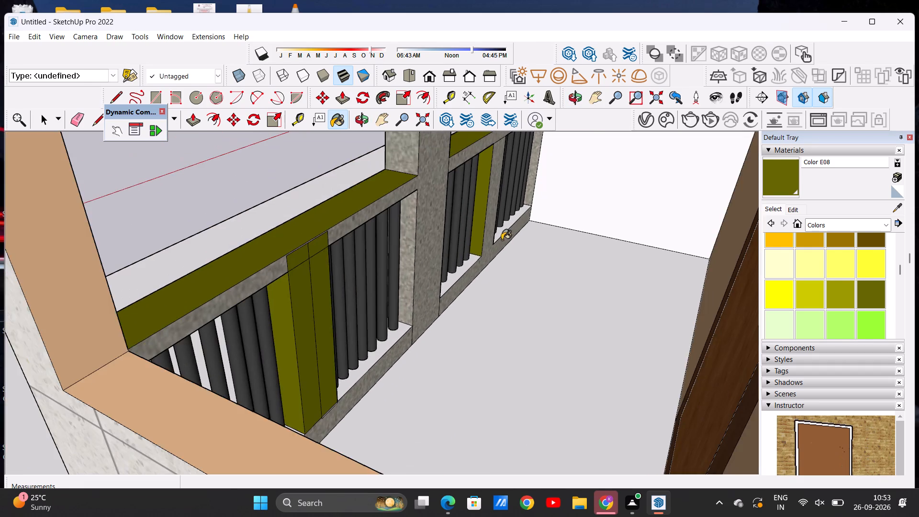
scroll(515, 215, "up", 5)
left_click(474, 242)
scroll(459, 273, "down", 7)
middle_click_drag(401, 444, 382, 388)
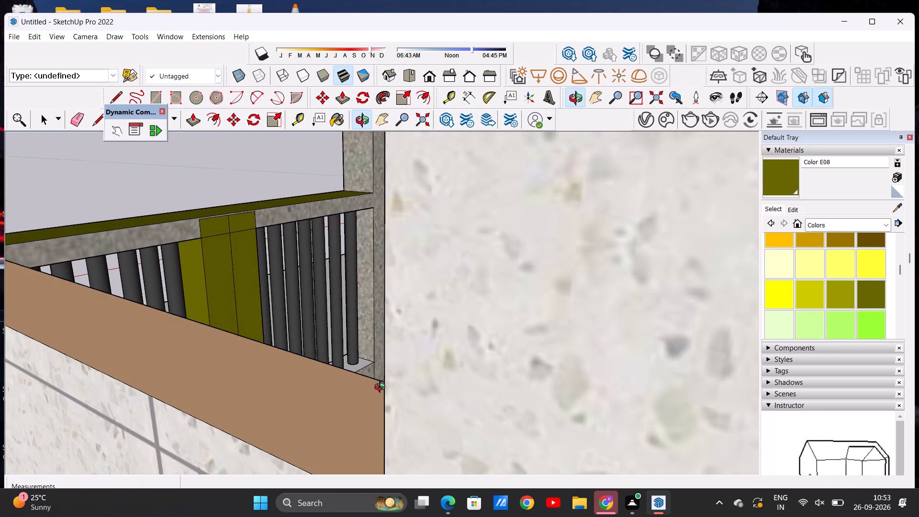
middle_click_drag(382, 388, 420, 395)
scroll(426, 197, "up", 1)
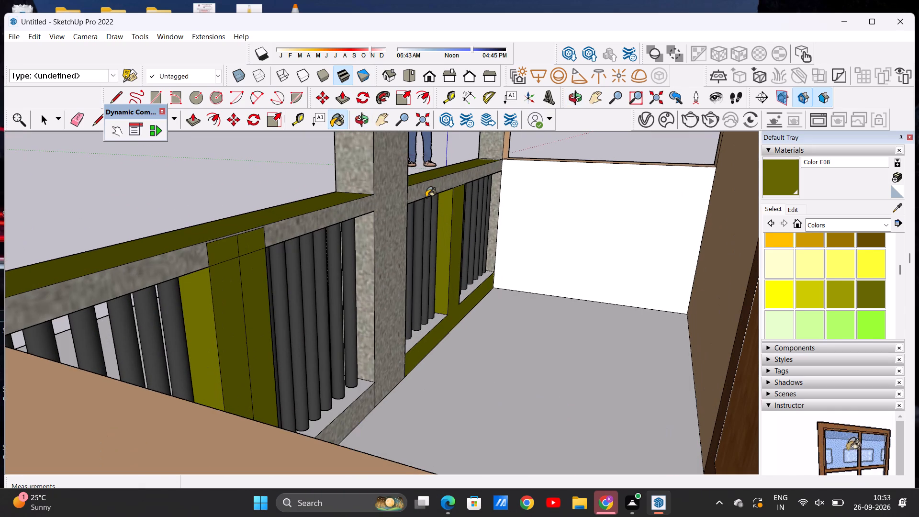
left_click(421, 191)
left_click(311, 223)
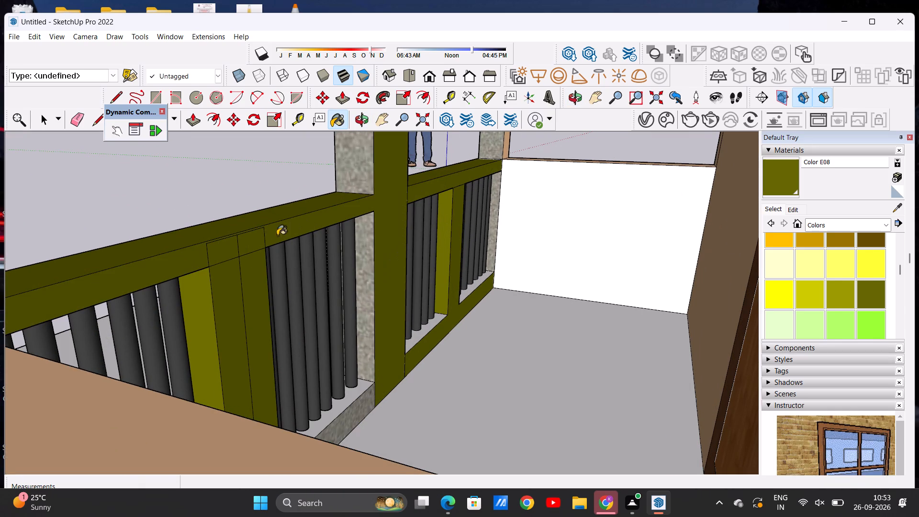
Examine the whole house facade and the repainted porch railings from the front.
scroll(321, 243, "down", 9)
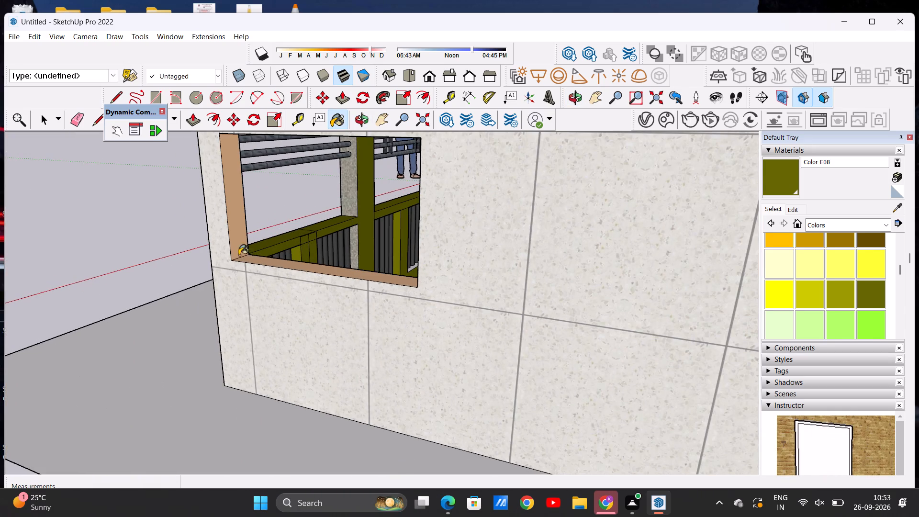
middle_click_drag(229, 265, 531, 242)
middle_click_drag(335, 303, 472, 299)
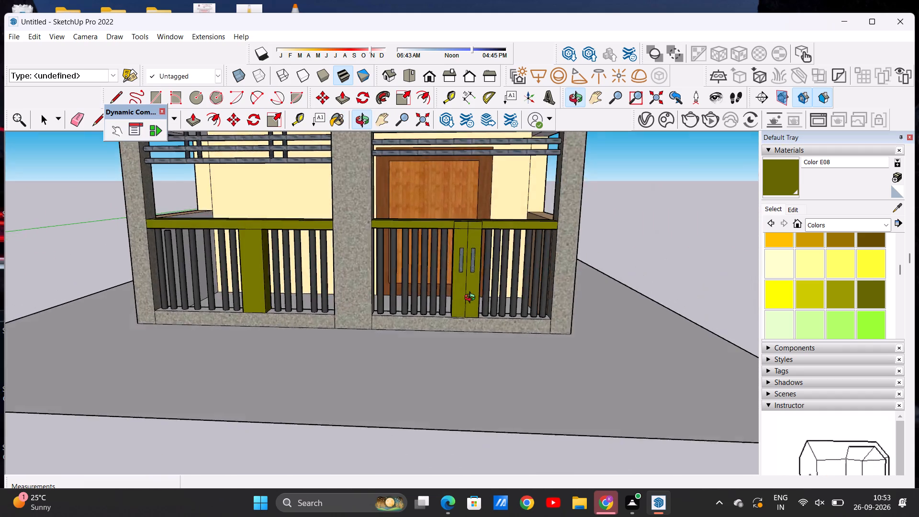
middle_click_drag(472, 299, 491, 293)
scroll(333, 301, "down", 9)
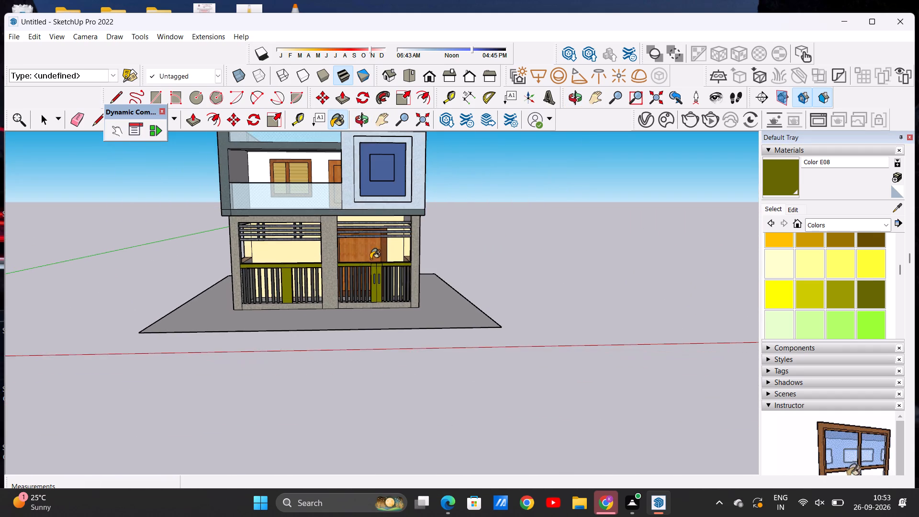
scroll(355, 247, "down", 7)
scroll(370, 199, "up", 13)
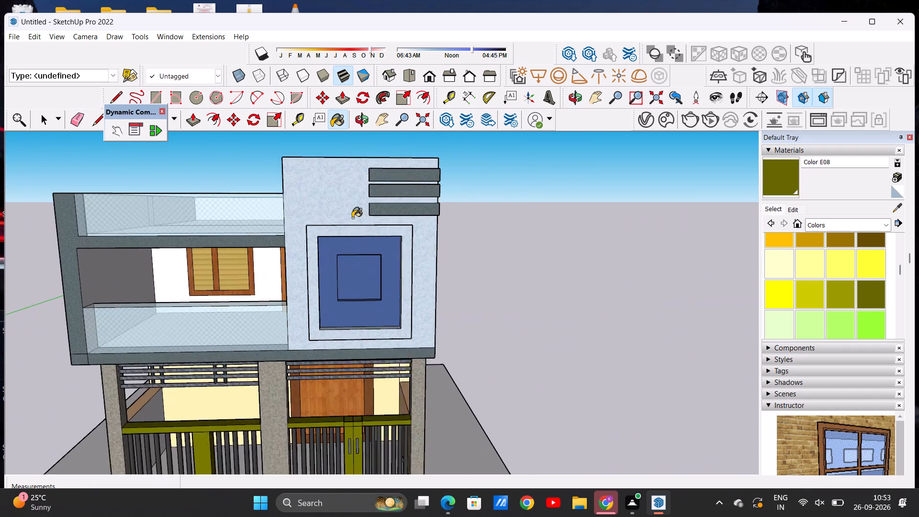
scroll(352, 218, "up", 1)
scroll(338, 230, "down", 5)
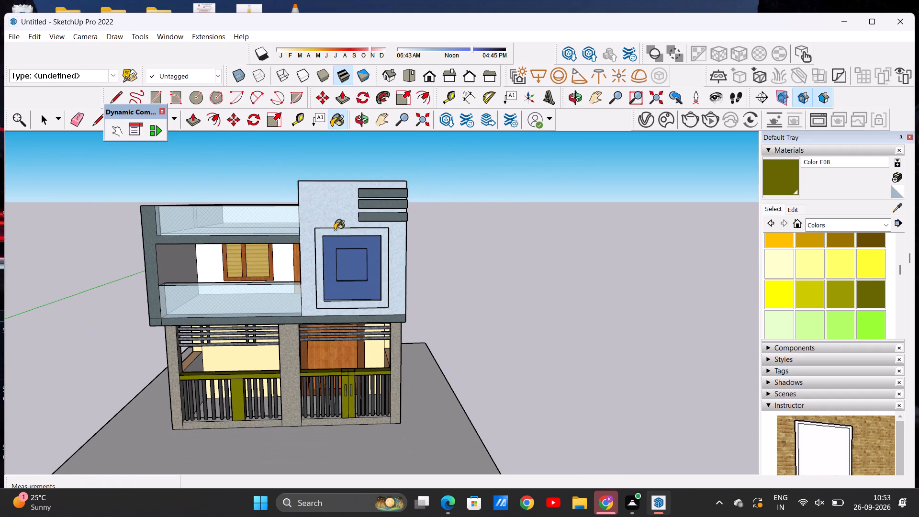
key("space")
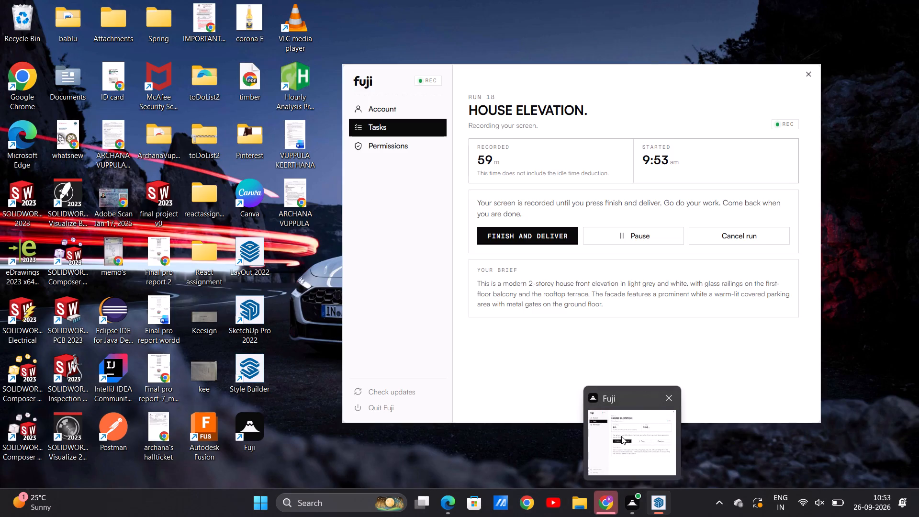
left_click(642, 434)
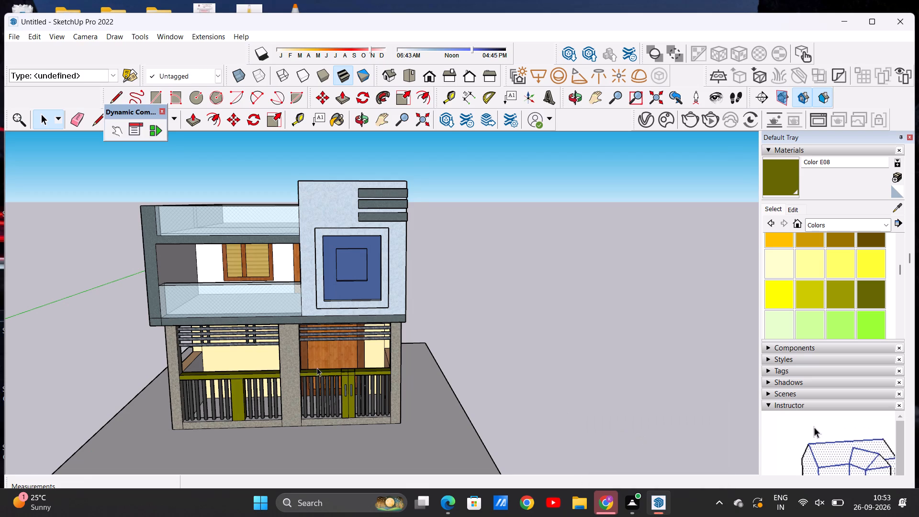
Examine the whole house from the front and both front corners, including the facade, balconies and plain side wall.
scroll(242, 372, "up", 6)
scroll(312, 309, "down", 6)
middle_click_drag(123, 366, 177, 382)
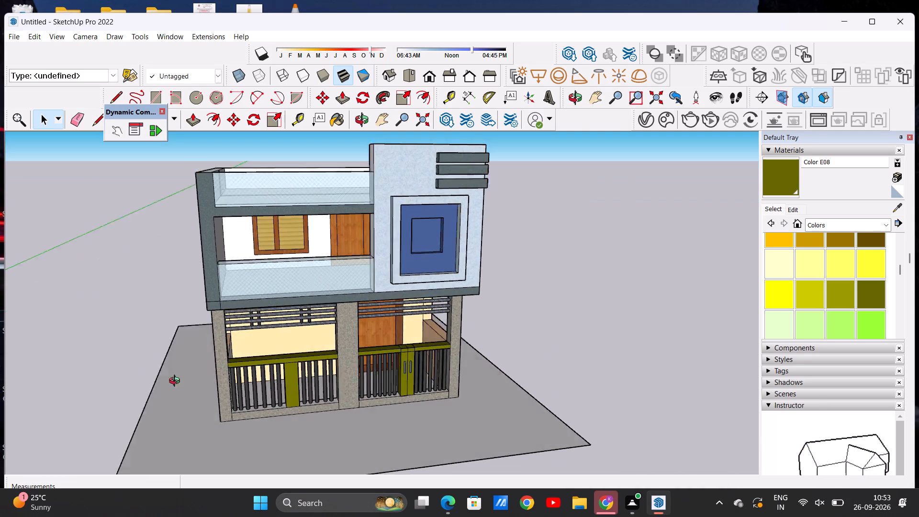
middle_click_drag(177, 382, 0, 318)
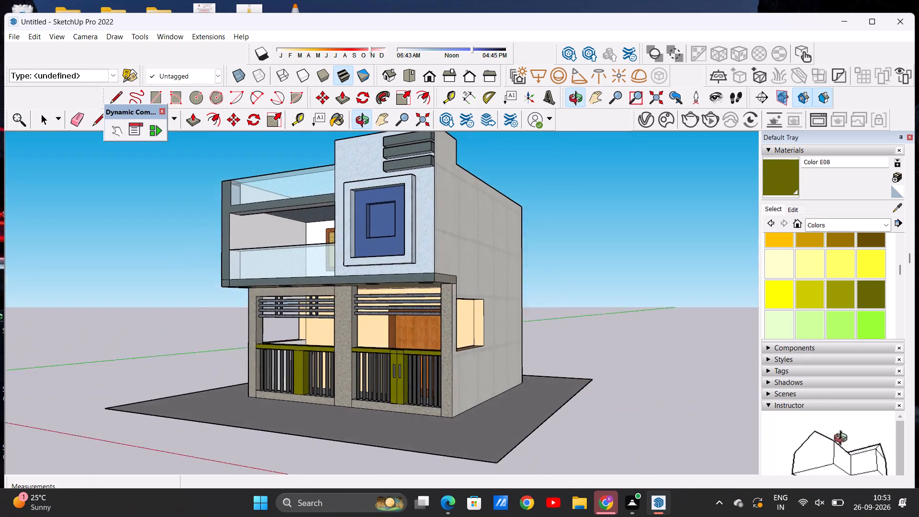
middle_click_drag(0, 318, 86, 245)
middle_click_drag(11, 323, 70, 434)
scroll(78, 421, "down", 5)
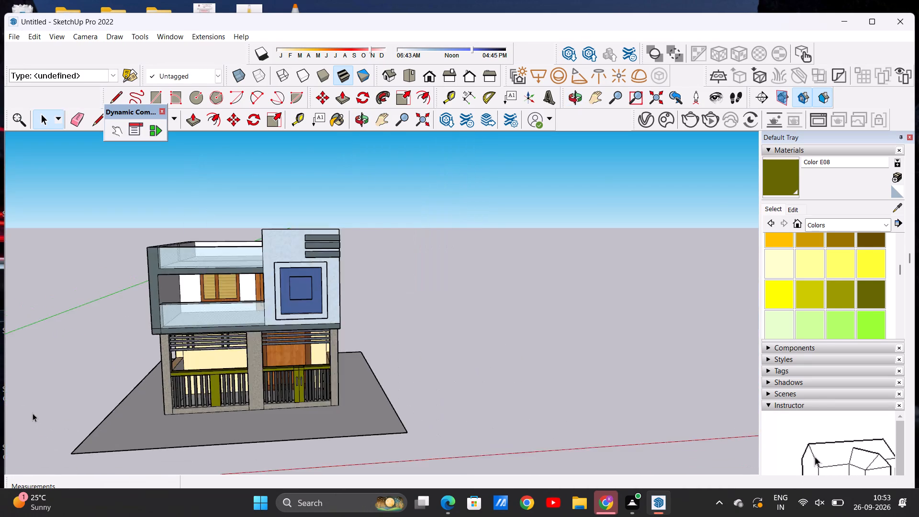
scroll(33, 413, "down", 3)
middle_click_drag(193, 396, 18, 347)
scroll(274, 322, "up", 2)
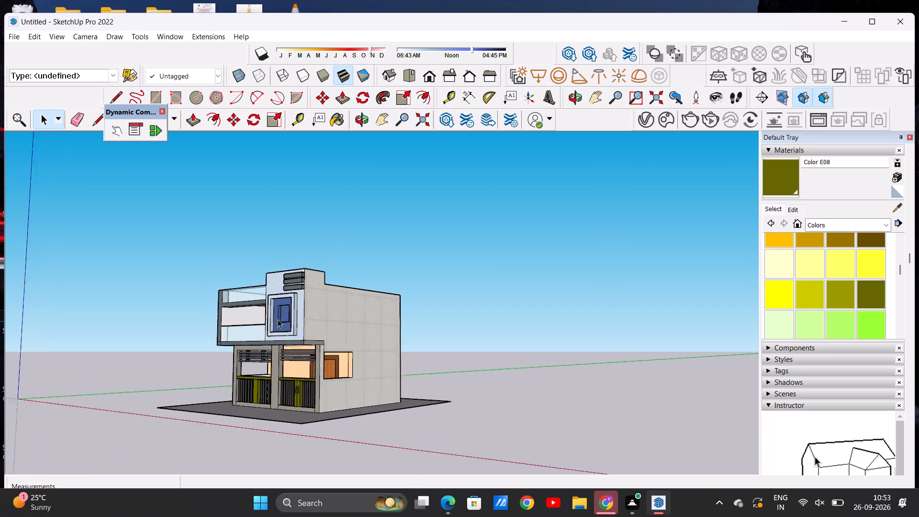
scroll(278, 319, "up", 12)
scroll(323, 358, "up", 4)
scroll(349, 348, "down", 13)
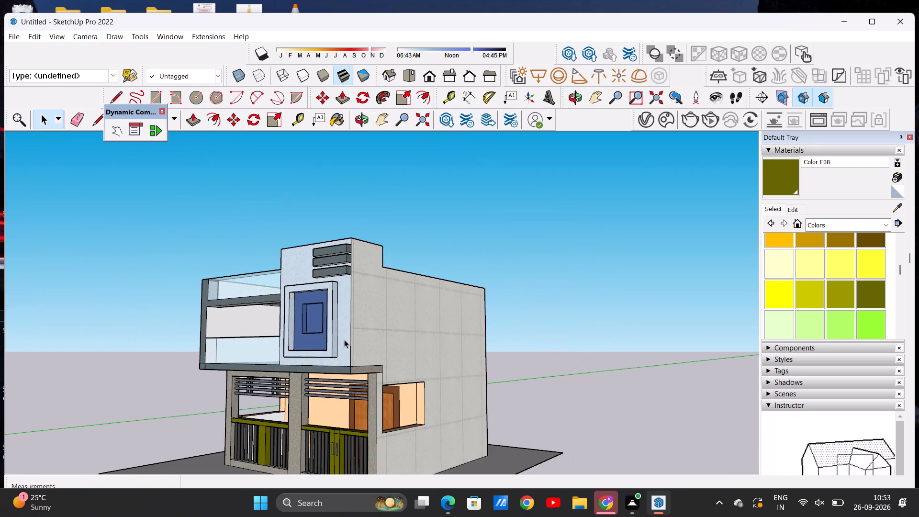
scroll(281, 356, "down", 2)
middle_click_drag(277, 359, 407, 389)
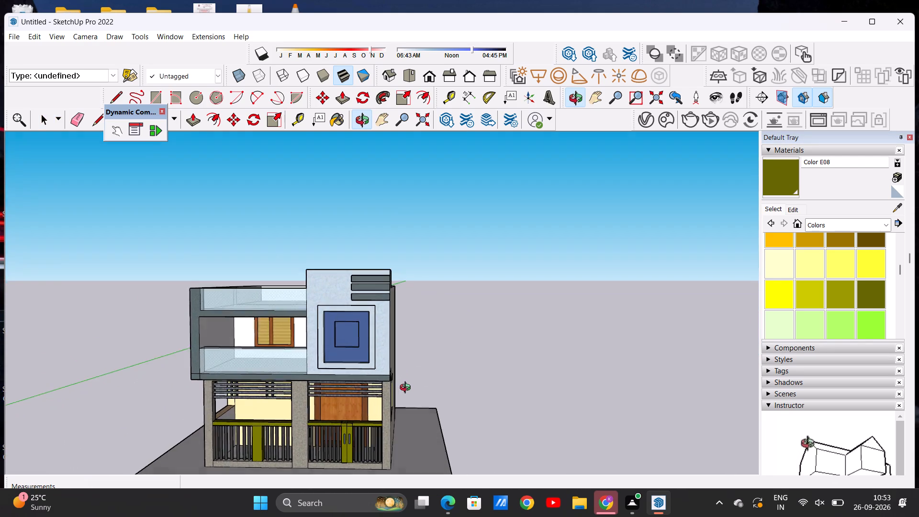
middle_click_drag(407, 389, 420, 384)
scroll(370, 367, "down", 10)
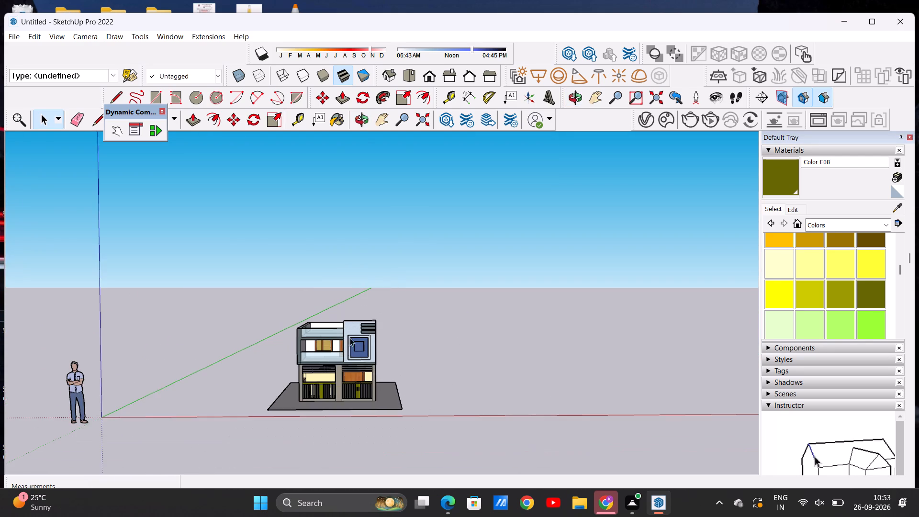
scroll(346, 333, "up", 7)
middle_click_drag(322, 405, 318, 396)
scroll(325, 367, "down", 5)
scroll(348, 427, "up", 11)
middle_click_drag(356, 427, 364, 475)
scroll(365, 408, "down", 6)
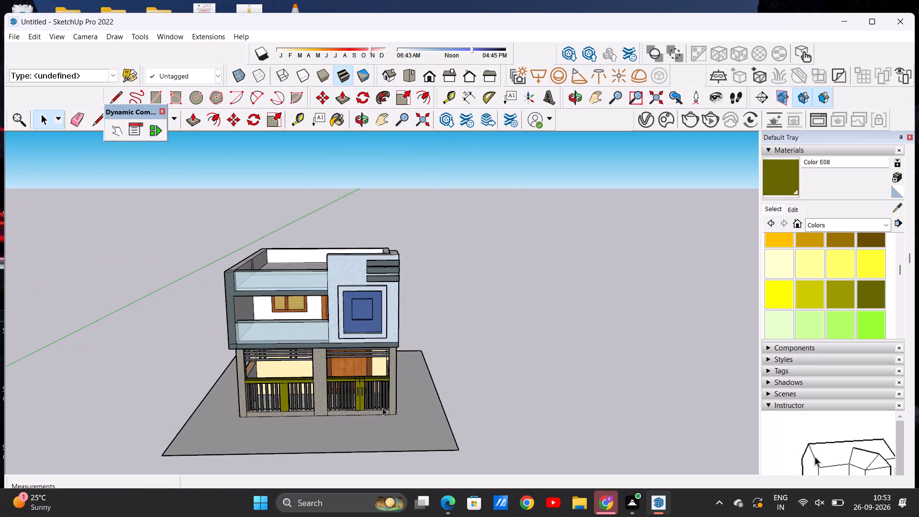
scroll(406, 417, "up", 4)
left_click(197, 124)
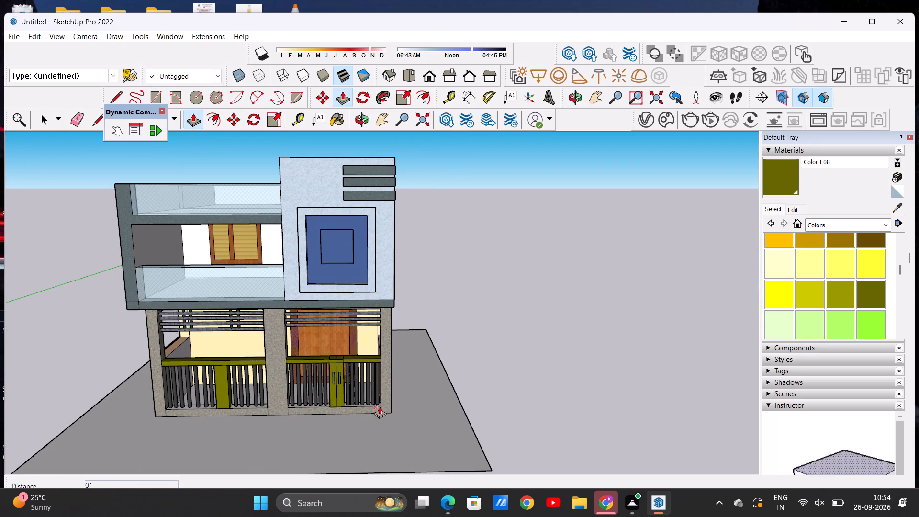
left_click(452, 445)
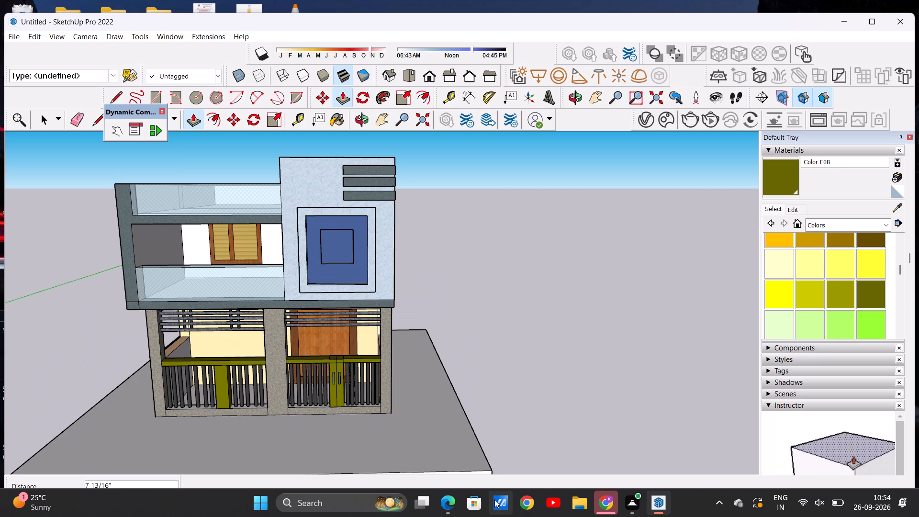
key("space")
Examine the porch railings, gate, horizontal rods and round ceiling lights up close from several angles.
scroll(366, 353, "down", 6)
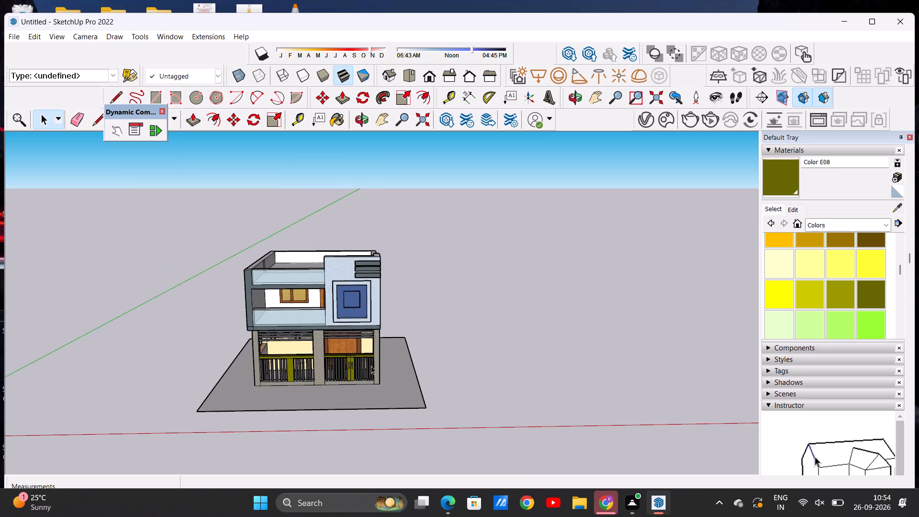
scroll(377, 411, "up", 5)
scroll(317, 368, "up", 8)
scroll(318, 385, "down", 2)
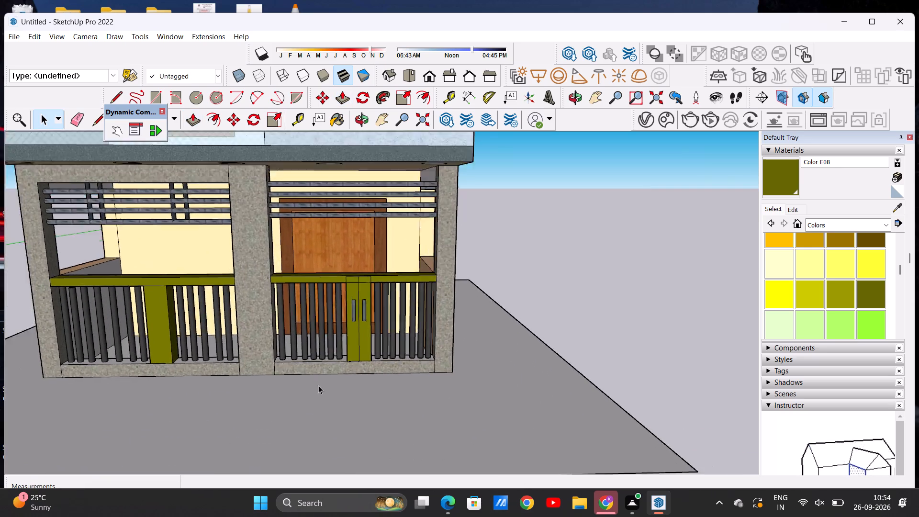
scroll(318, 385, "down", 9)
scroll(307, 337, "up", 5)
middle_click_drag(146, 327, 314, 305)
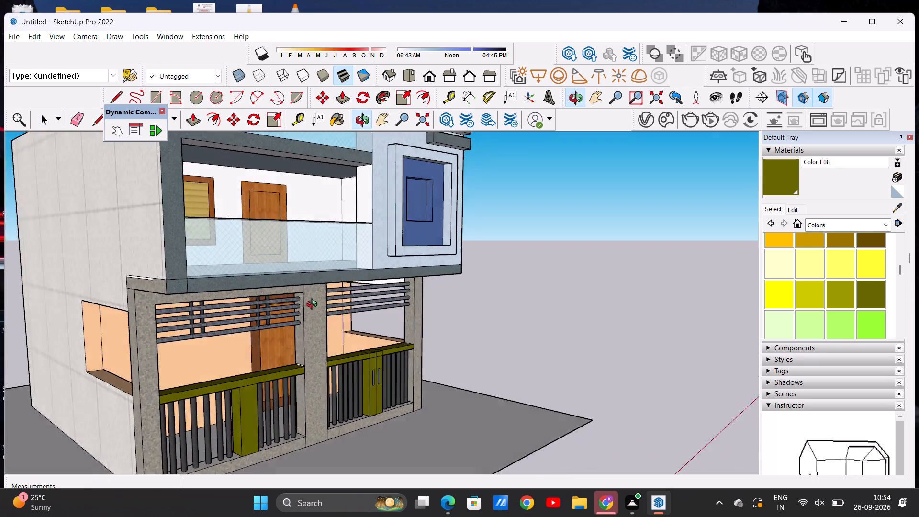
middle_click_drag(314, 305, 205, 310)
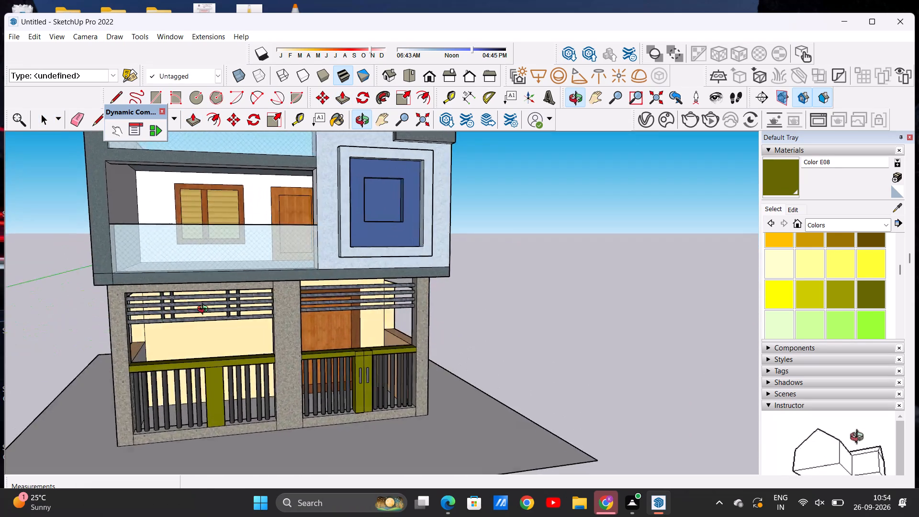
middle_click_drag(205, 310, 156, 306)
scroll(284, 283, "up", 5)
middle_click_drag(300, 293, 195, 278)
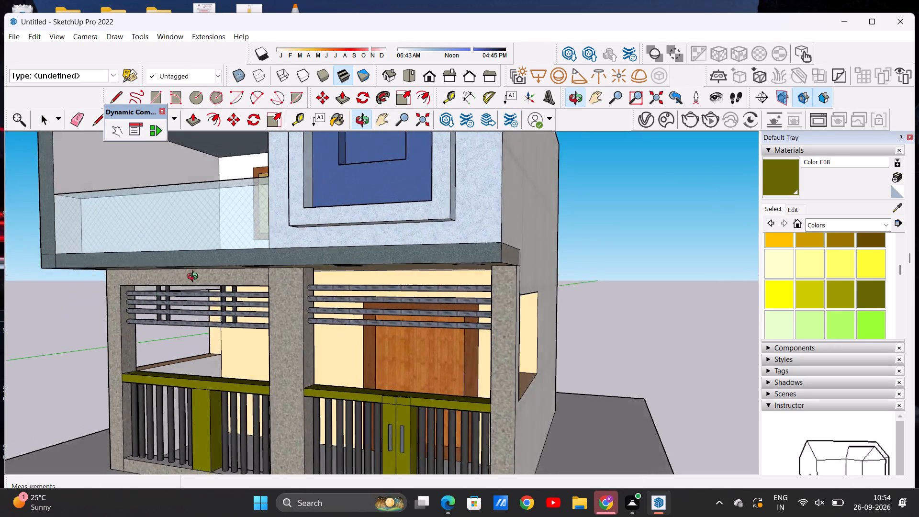
middle_click_drag(195, 278, 166, 265)
scroll(310, 261, "up", 6)
scroll(311, 300, "up", 5)
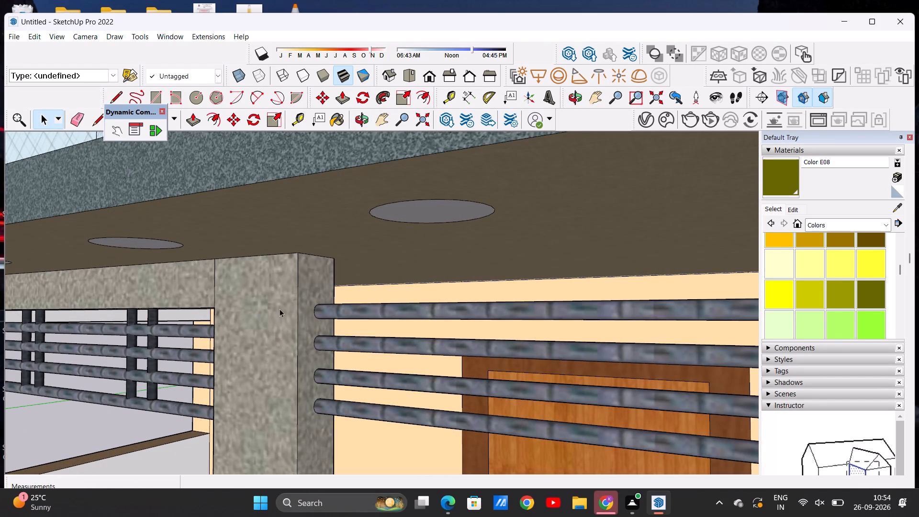
scroll(317, 300, "down", 15)
Examine the front elevation from below, including the overhang's underside with its round lights, and from above.
middle_click_drag(280, 369, 428, 348)
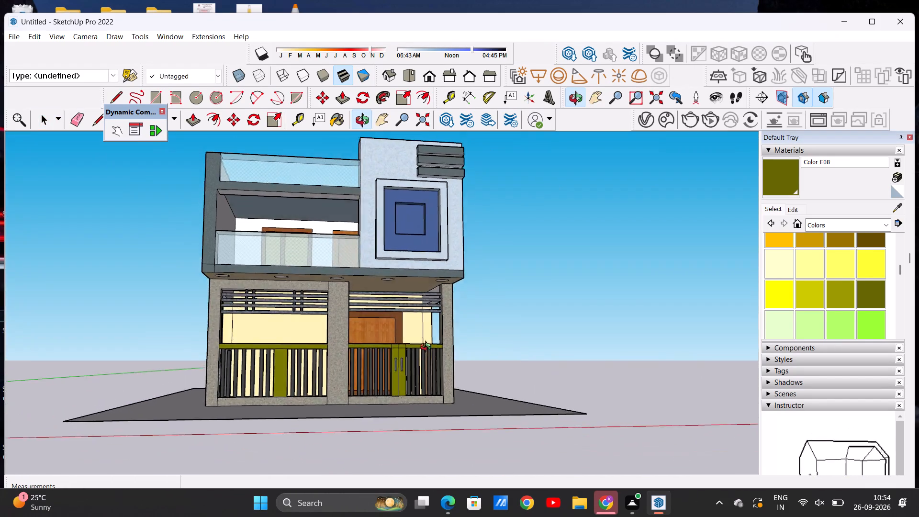
middle_click_drag(428, 348, 426, 336)
middle_click_drag(421, 317, 420, 312)
middle_click(419, 307)
middle_click_drag(270, 333, 227, 298)
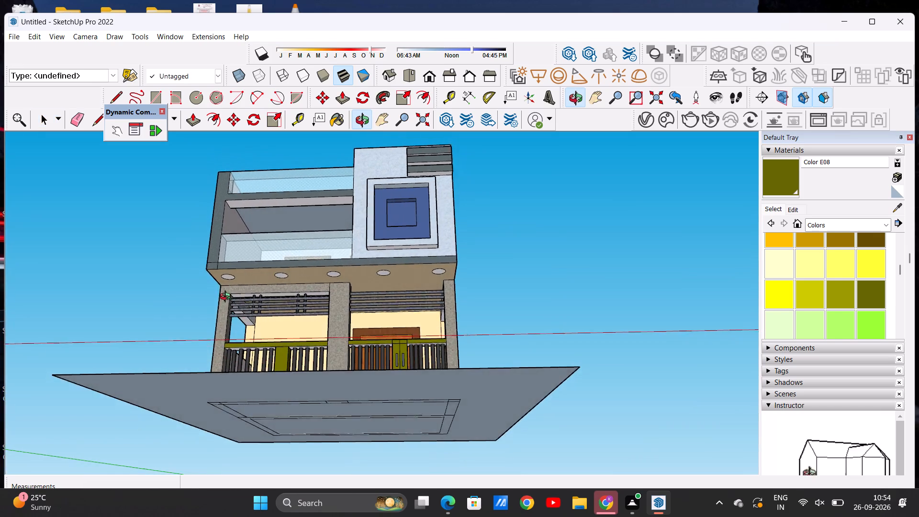
middle_click_drag(227, 298, 250, 395)
scroll(229, 382, "down", 10)
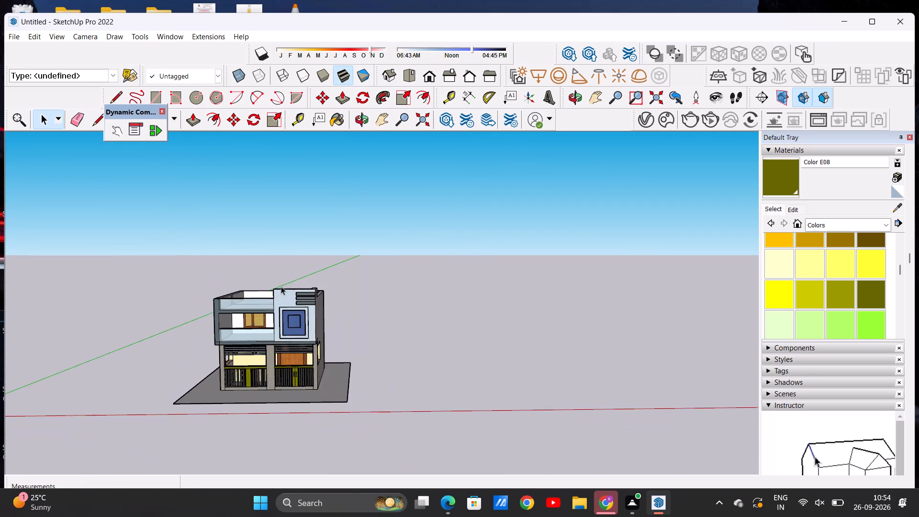
scroll(281, 286, "up", 12)
middle_click_drag(284, 418, 299, 339)
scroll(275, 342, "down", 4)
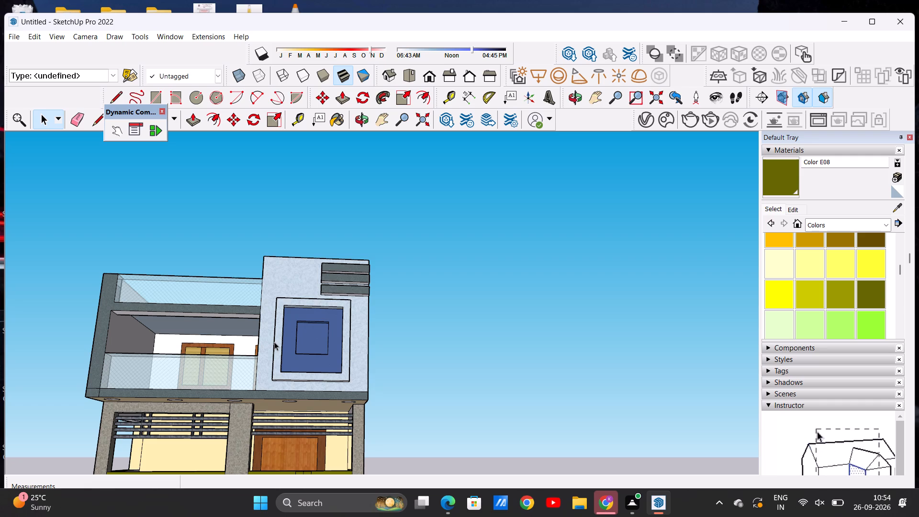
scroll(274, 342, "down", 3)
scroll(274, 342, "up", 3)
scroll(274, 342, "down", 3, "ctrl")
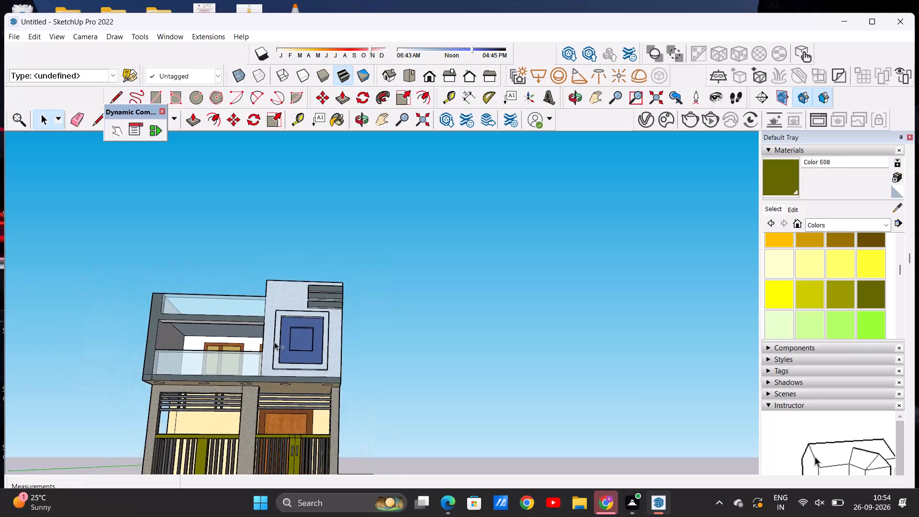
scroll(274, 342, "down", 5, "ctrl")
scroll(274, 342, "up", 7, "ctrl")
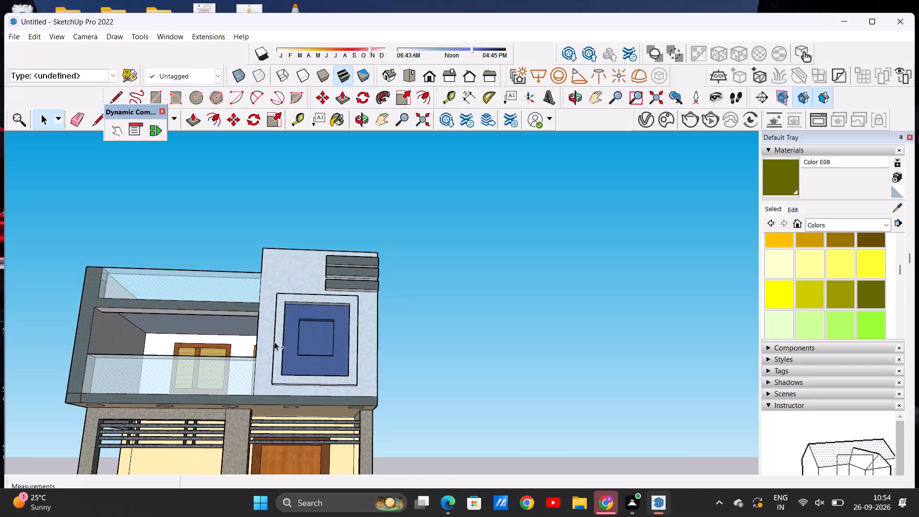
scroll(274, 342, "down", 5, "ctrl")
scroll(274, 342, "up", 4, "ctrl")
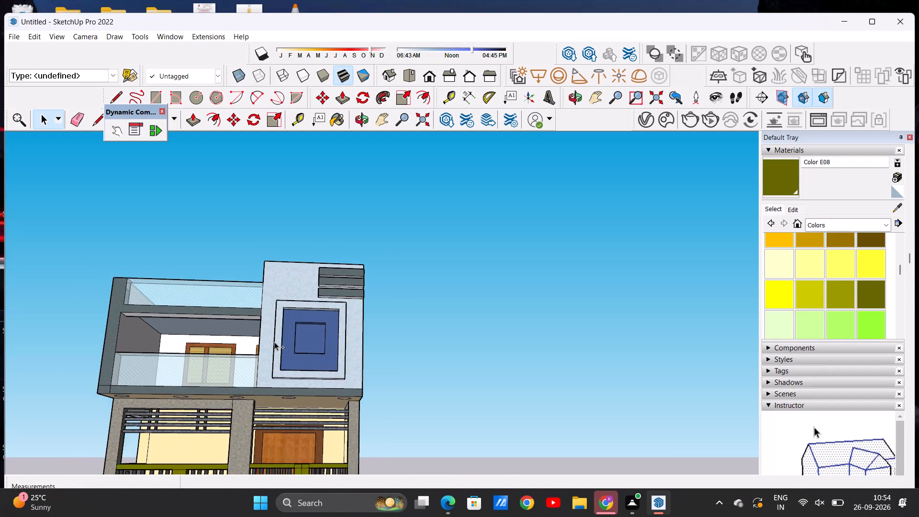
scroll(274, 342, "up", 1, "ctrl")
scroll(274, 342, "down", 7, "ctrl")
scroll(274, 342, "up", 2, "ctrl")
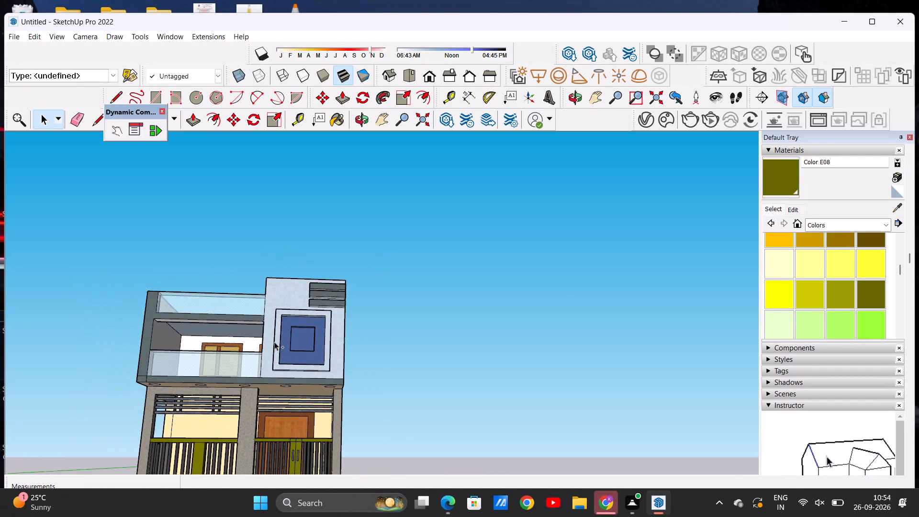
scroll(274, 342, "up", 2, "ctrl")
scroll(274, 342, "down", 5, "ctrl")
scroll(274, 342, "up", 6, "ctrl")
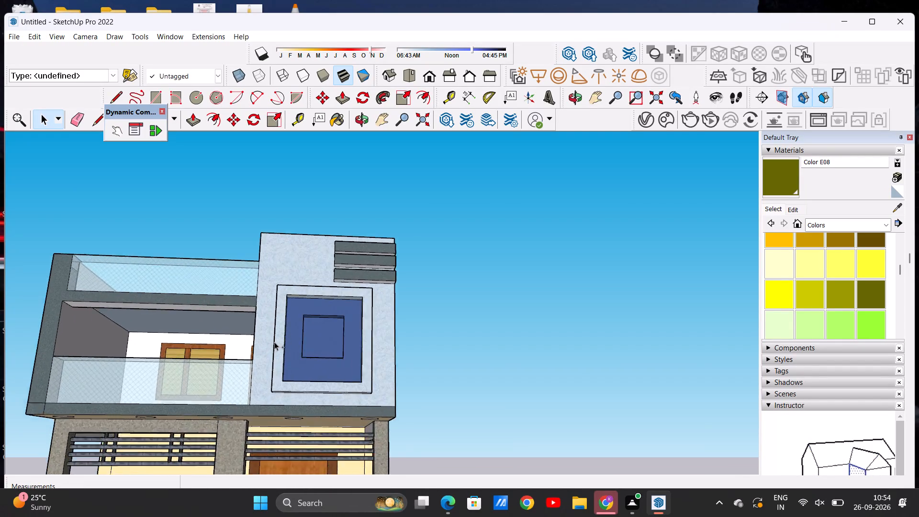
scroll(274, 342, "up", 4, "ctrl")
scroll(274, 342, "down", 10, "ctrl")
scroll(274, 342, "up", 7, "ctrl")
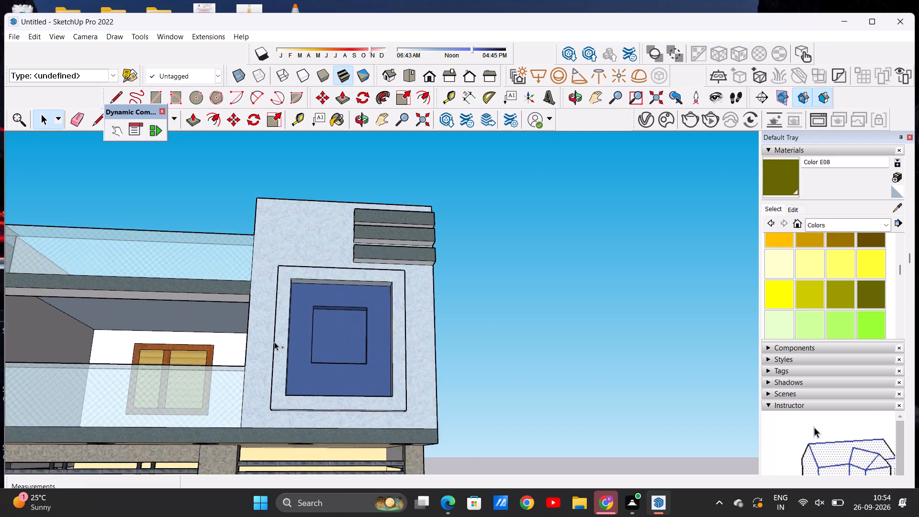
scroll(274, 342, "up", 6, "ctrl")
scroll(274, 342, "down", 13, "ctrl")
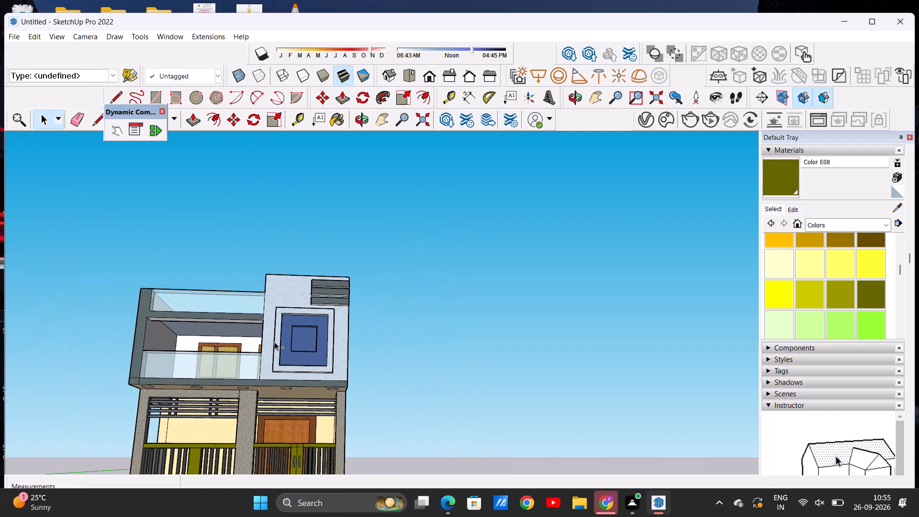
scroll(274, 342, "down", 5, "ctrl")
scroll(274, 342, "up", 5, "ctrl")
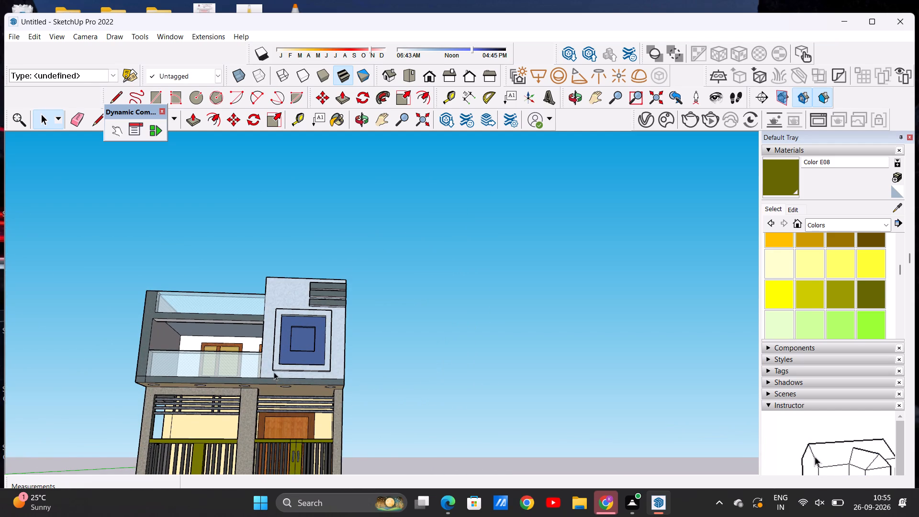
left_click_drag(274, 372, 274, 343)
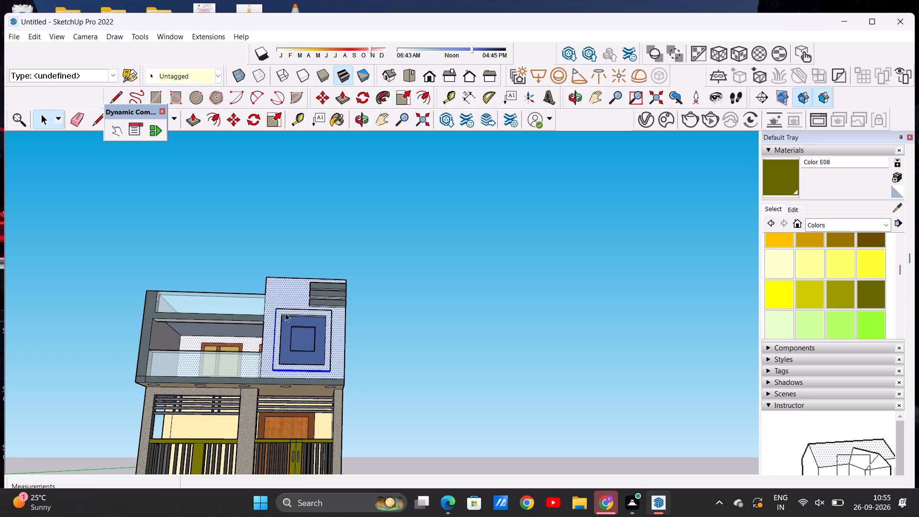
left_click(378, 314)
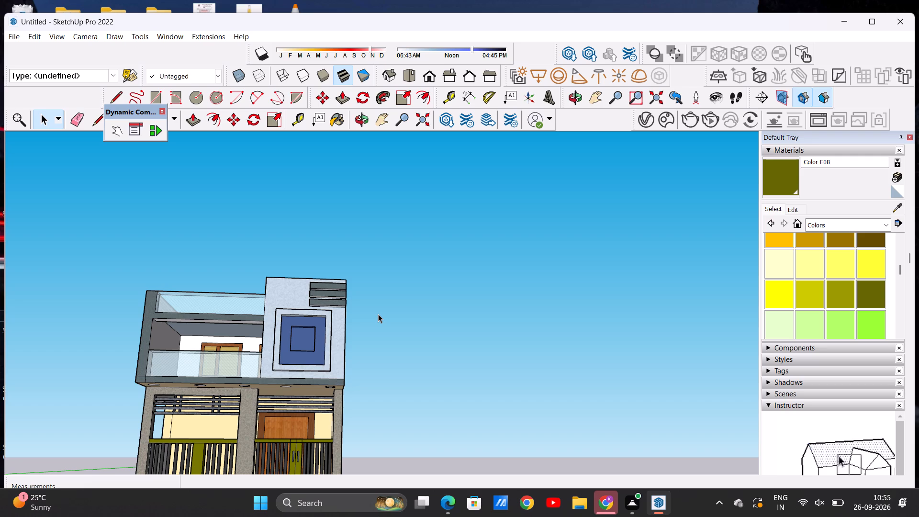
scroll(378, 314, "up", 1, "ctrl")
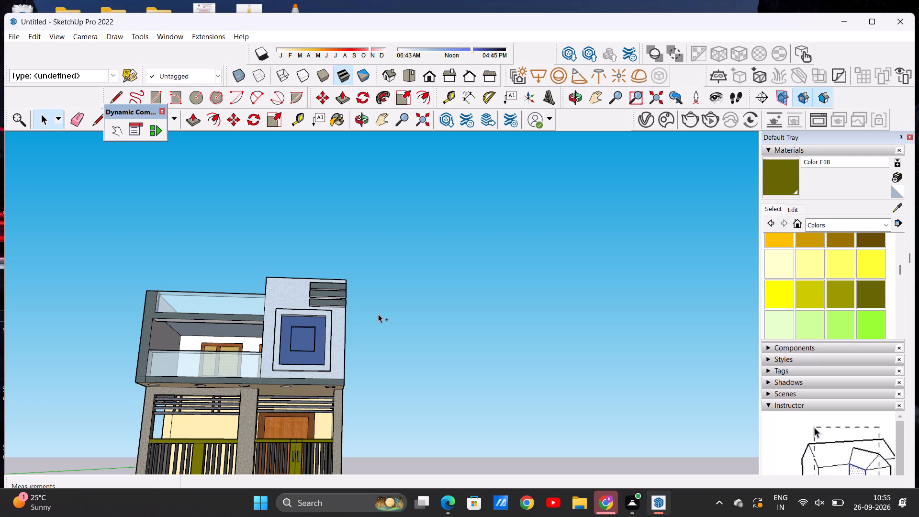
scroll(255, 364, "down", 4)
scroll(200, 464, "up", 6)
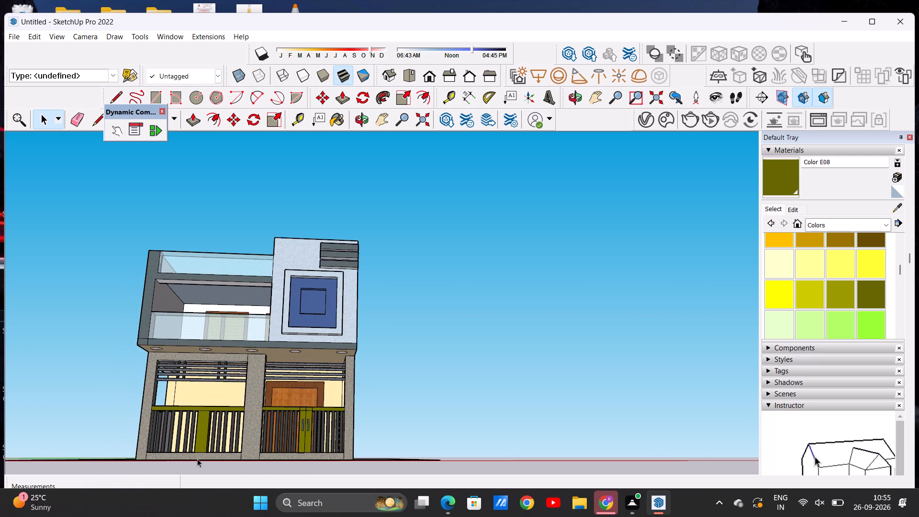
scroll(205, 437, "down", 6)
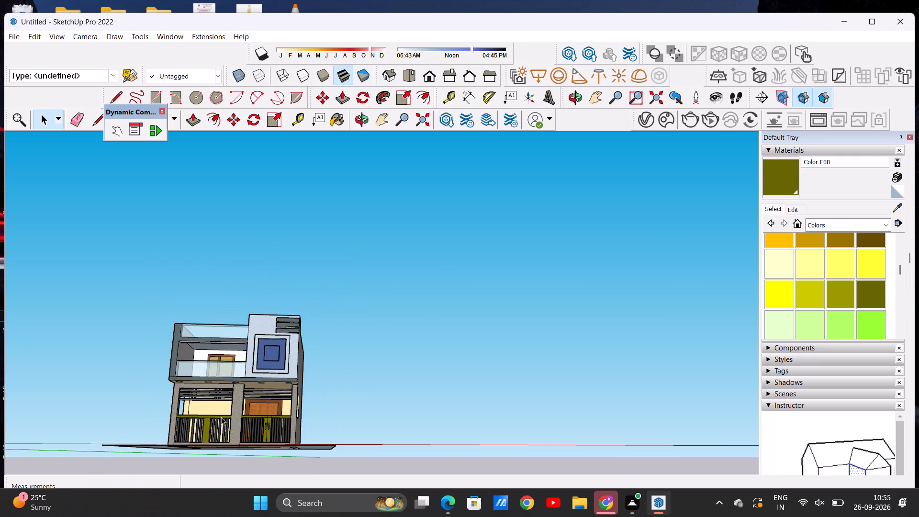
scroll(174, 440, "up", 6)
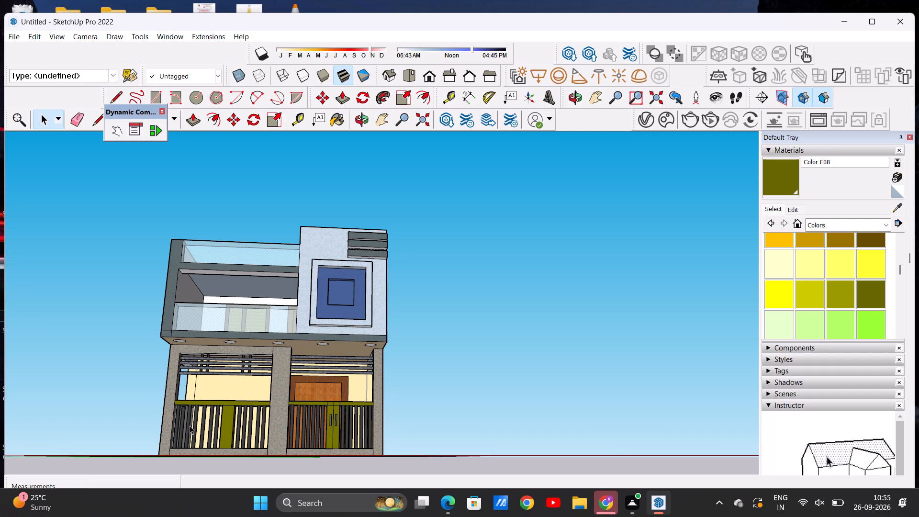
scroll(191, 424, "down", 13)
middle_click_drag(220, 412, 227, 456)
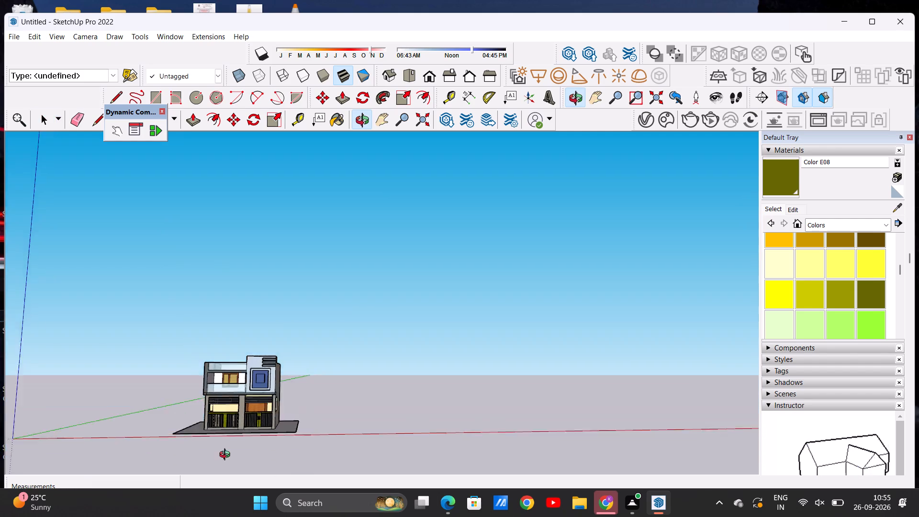
Examine the house's front facade, porch railings and horizontal rods, and both side walls.
middle_click_drag(227, 456, 238, 495)
scroll(249, 405, "up", 11)
middle_click_drag(239, 427, 234, 418)
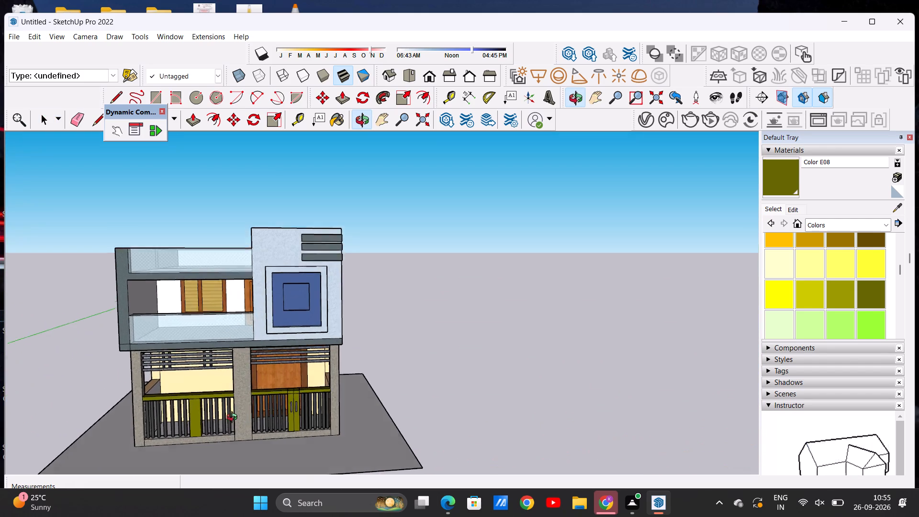
middle_click_drag(234, 418, 231, 421)
scroll(215, 413, "up", 8)
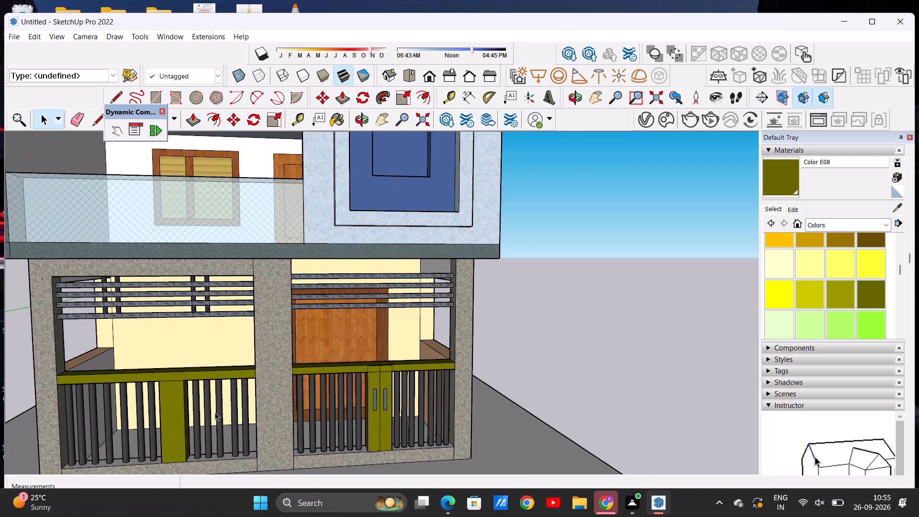
scroll(215, 412, "up", 2)
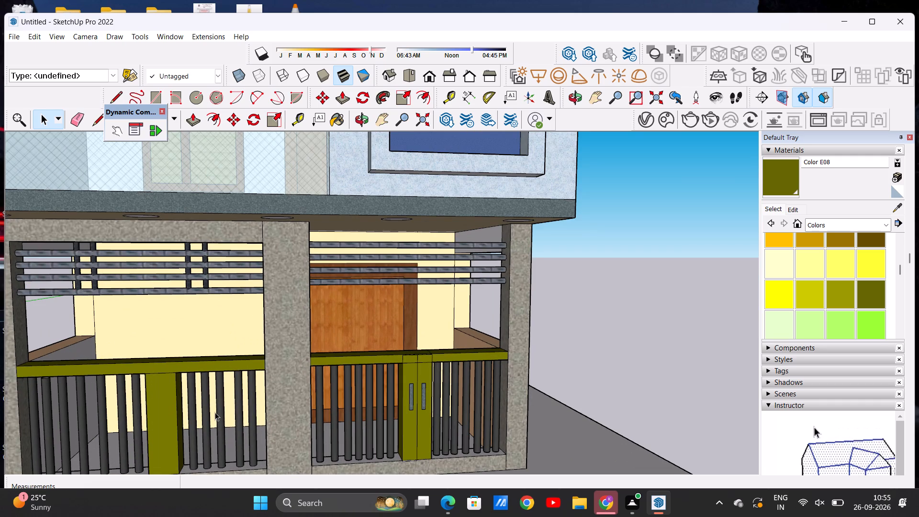
scroll(215, 412, "down", 11)
middle_click_drag(187, 384, 394, 346)
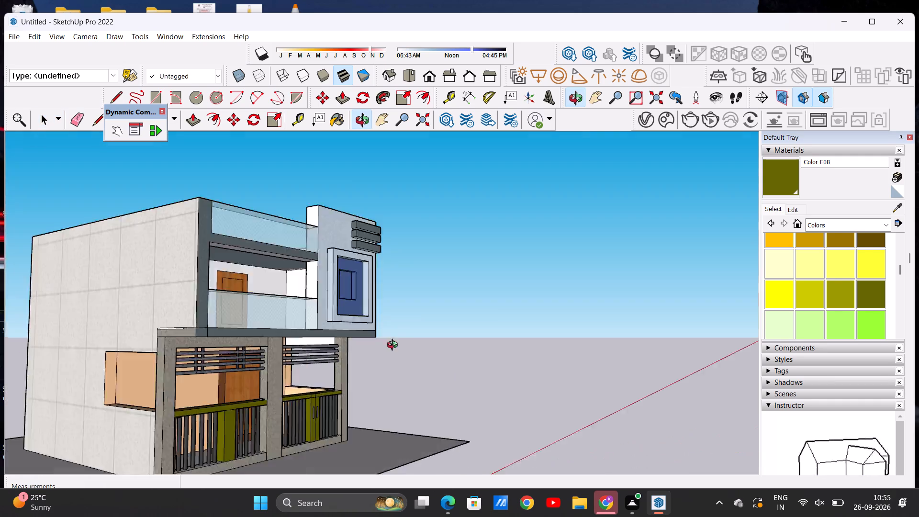
middle_click_drag(394, 346, 33, 396)
middle_click_drag(324, 396, 182, 384)
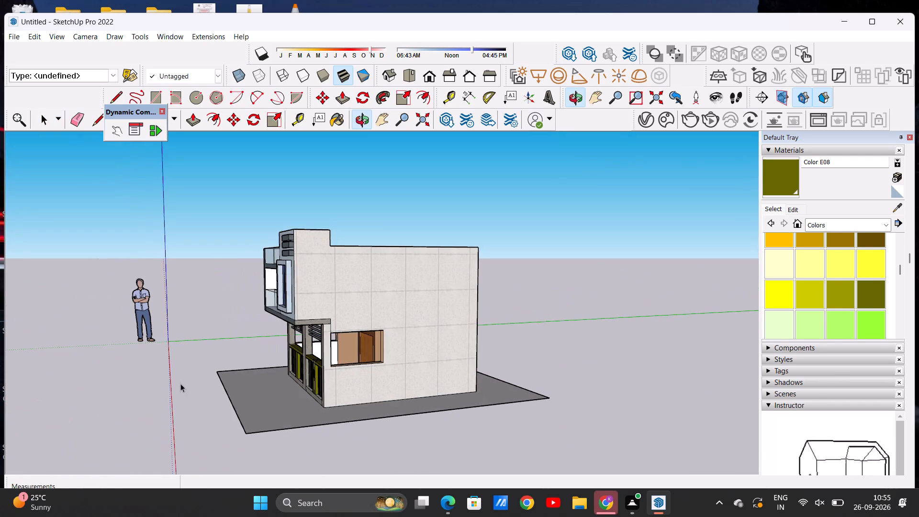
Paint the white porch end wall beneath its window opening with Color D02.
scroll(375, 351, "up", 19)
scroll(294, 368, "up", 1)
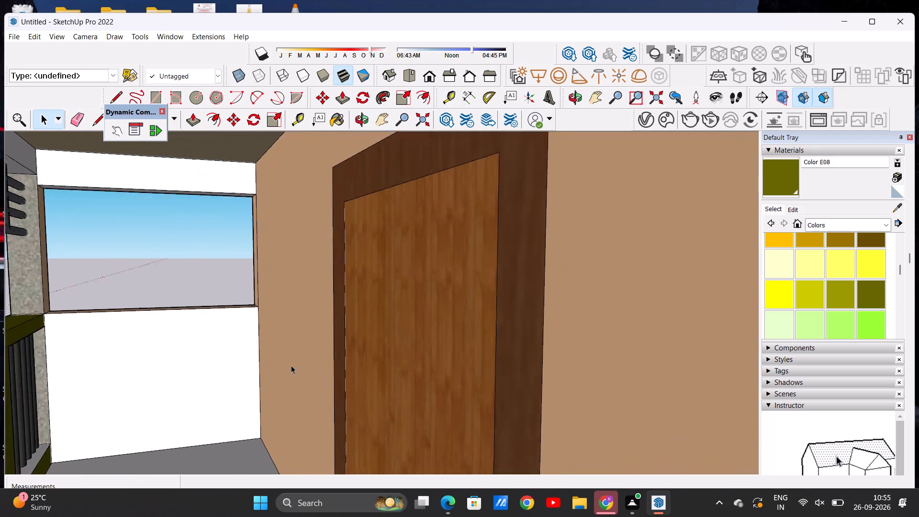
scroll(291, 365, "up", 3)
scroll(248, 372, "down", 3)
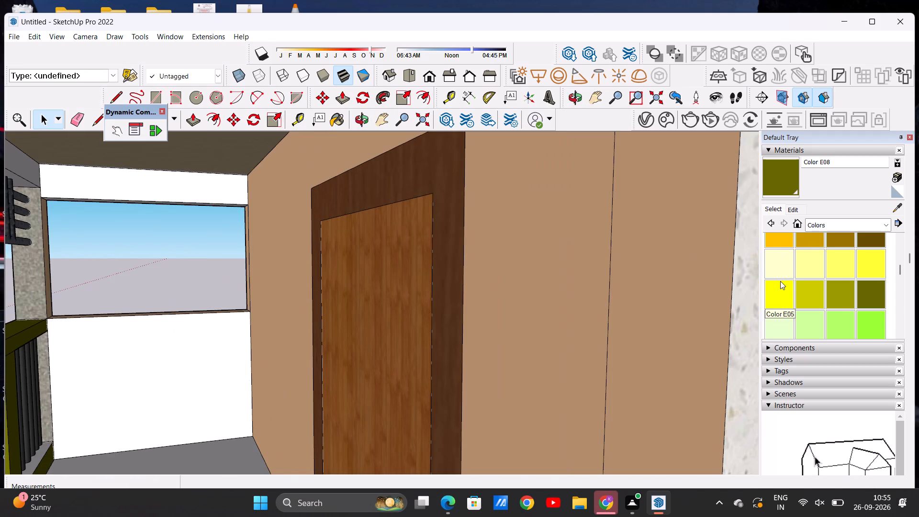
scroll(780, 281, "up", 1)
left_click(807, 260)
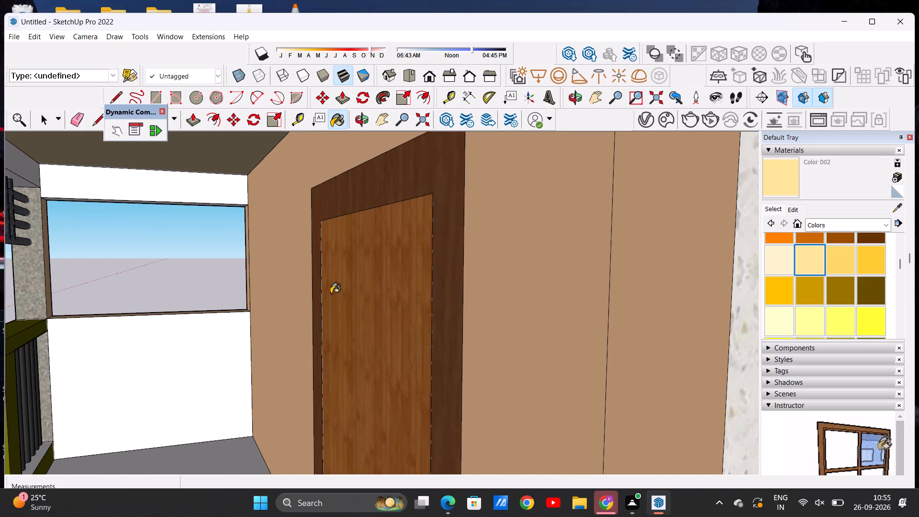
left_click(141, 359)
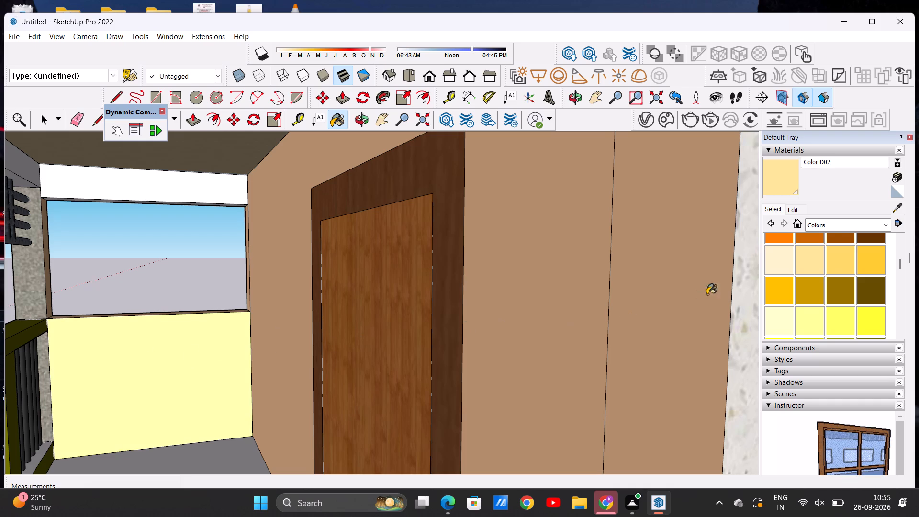
Paint the porch end wall beneath its window opening with Color C02.
scroll(812, 290, "up", 1)
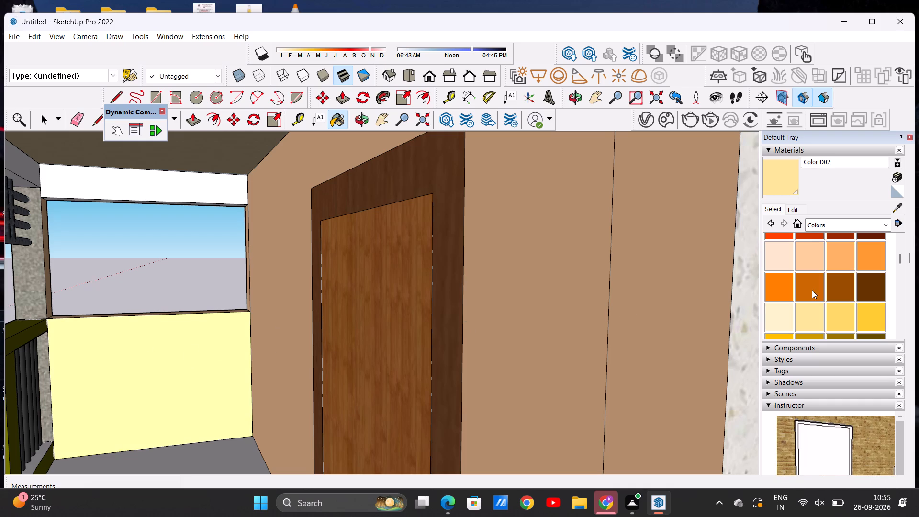
left_click(801, 257)
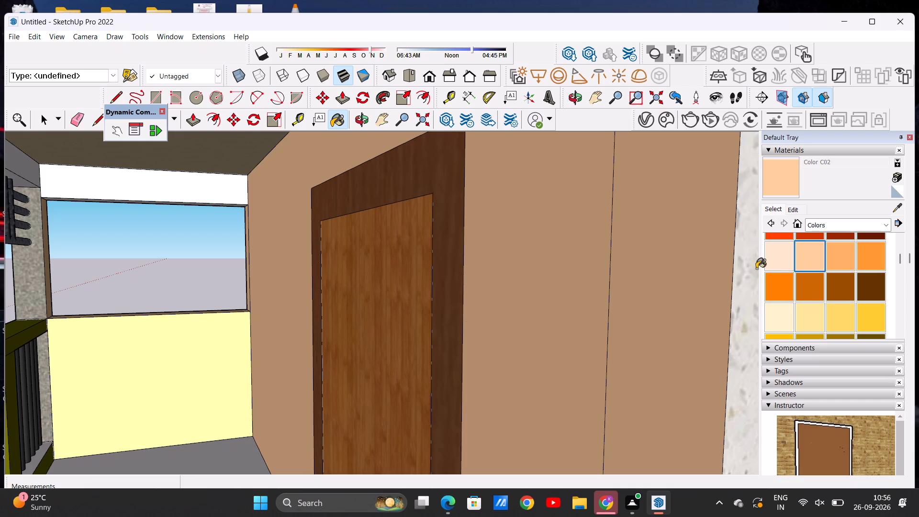
left_click(198, 349)
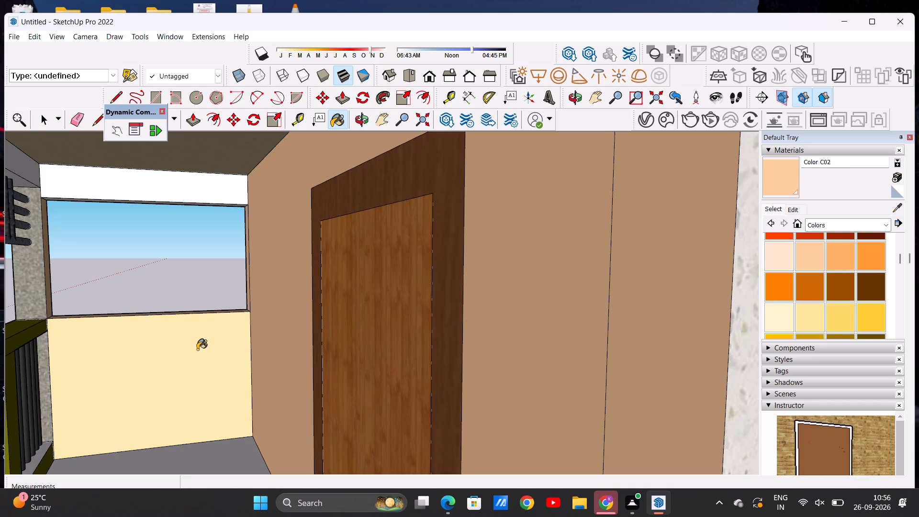
Examine the porch with its painted end wall and the whole house from the front and front corner.
scroll(318, 306, "down", 7)
middle_click_drag(191, 331, 535, 340)
middle_click_drag(526, 357, 516, 360)
middle_click(516, 360)
middle_click_drag(85, 481, 0, 477)
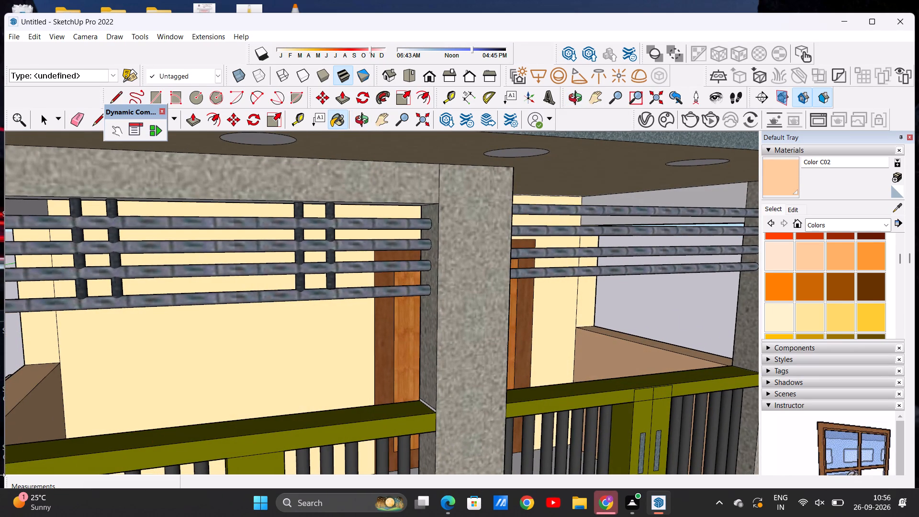
middle_click_drag(0, 475, 0, 461)
scroll(90, 412, "down", 7)
middle_click_drag(161, 414, 0, 414)
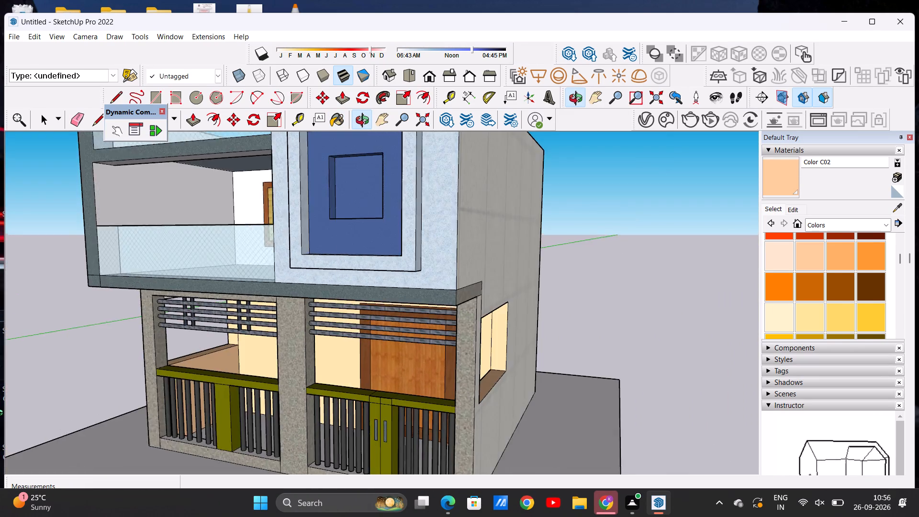
middle_click_drag(0, 414, 122, 377)
scroll(100, 399, "down", 13)
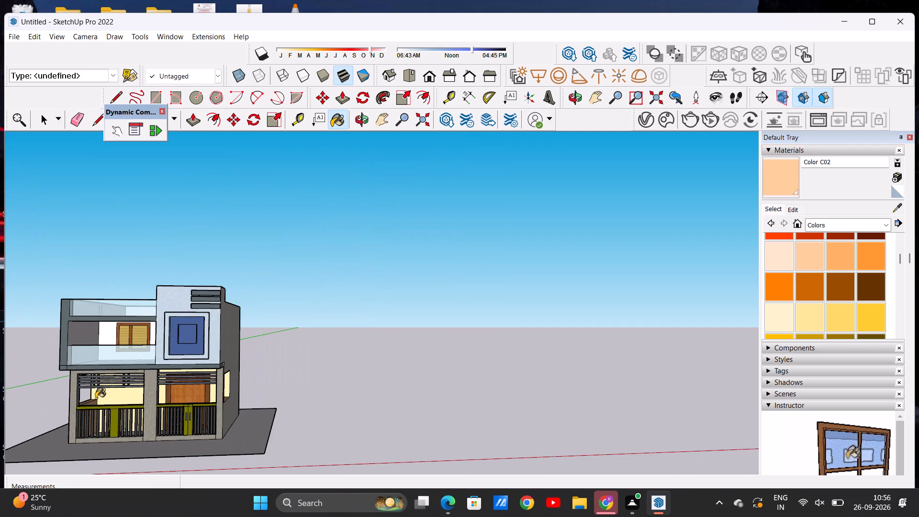
scroll(109, 401, "up", 7)
key("space")
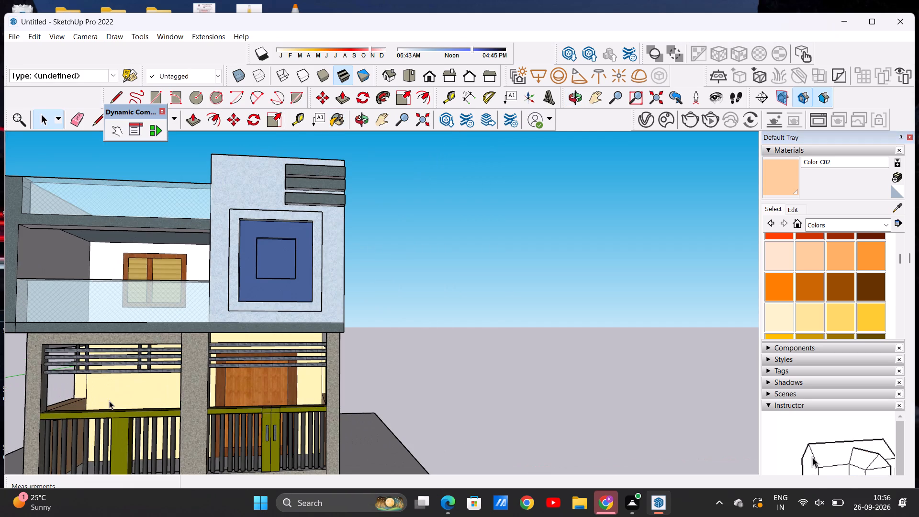
scroll(146, 338, "down", 10)
middle_click_drag(175, 291, 165, 337)
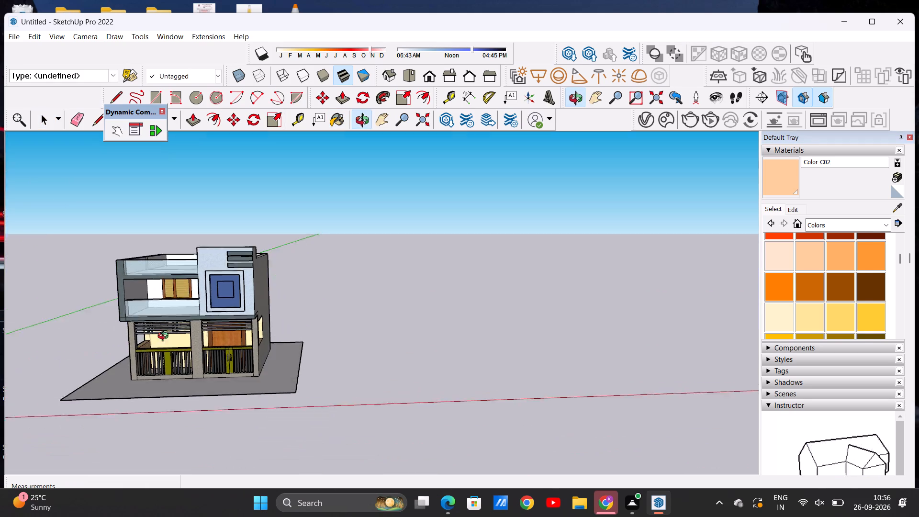
middle_click_drag(165, 337, 163, 357)
Examine the upper balcony's back wall, window and door up close, and the front elevation and roof from above.
scroll(153, 292, "up", 7)
middle_click_drag(162, 318, 152, 285)
scroll(171, 278, "up", 12)
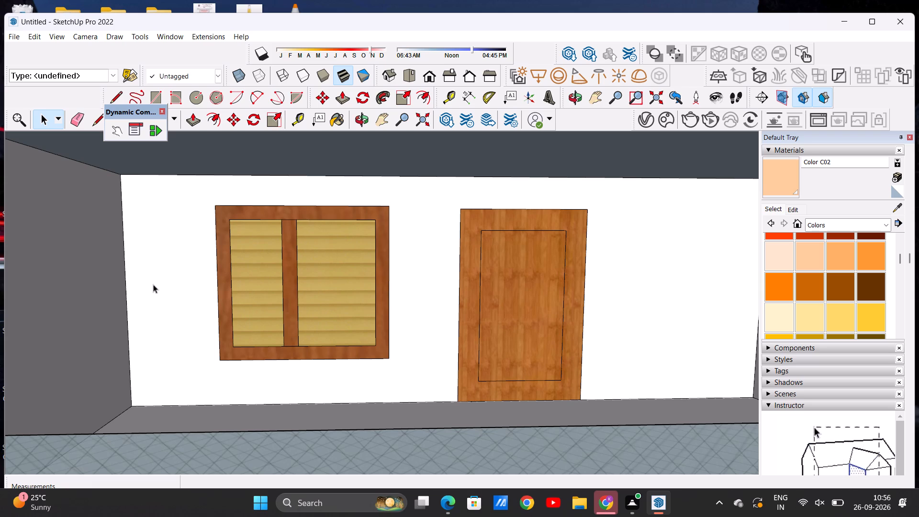
scroll(153, 284, "down", 20)
scroll(153, 284, "down", 18)
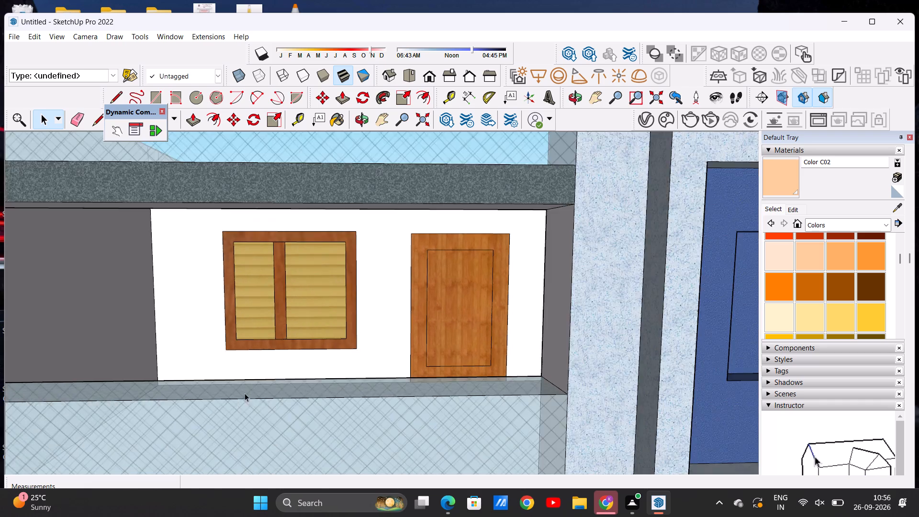
scroll(245, 393, "down", 17)
middle_click_drag(278, 410, 252, 415)
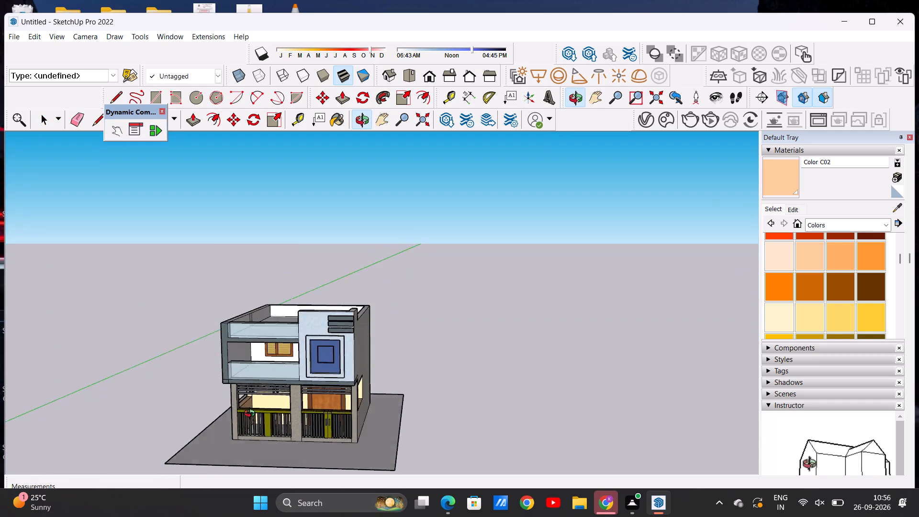
middle_click_drag(252, 415, 280, 386)
scroll(263, 348, "up", 11)
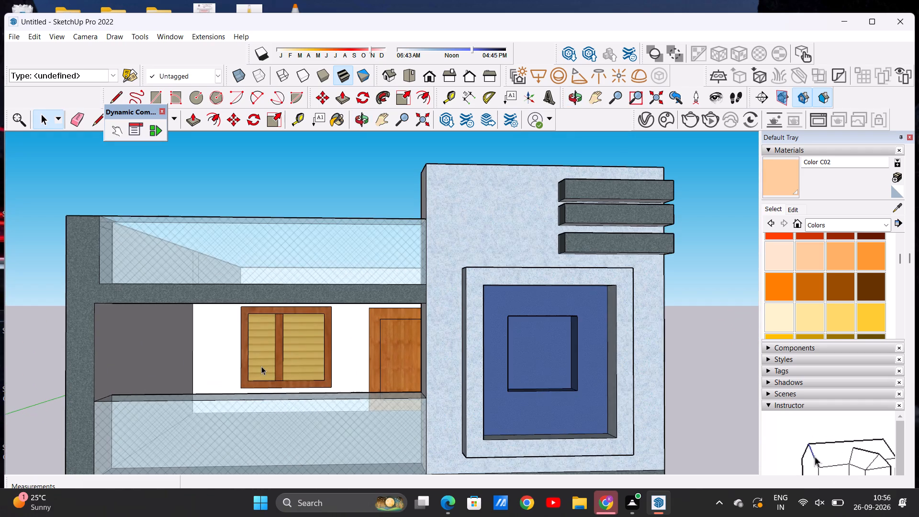
scroll(279, 360, "down", 6)
middle_click_drag(313, 353, 303, 474)
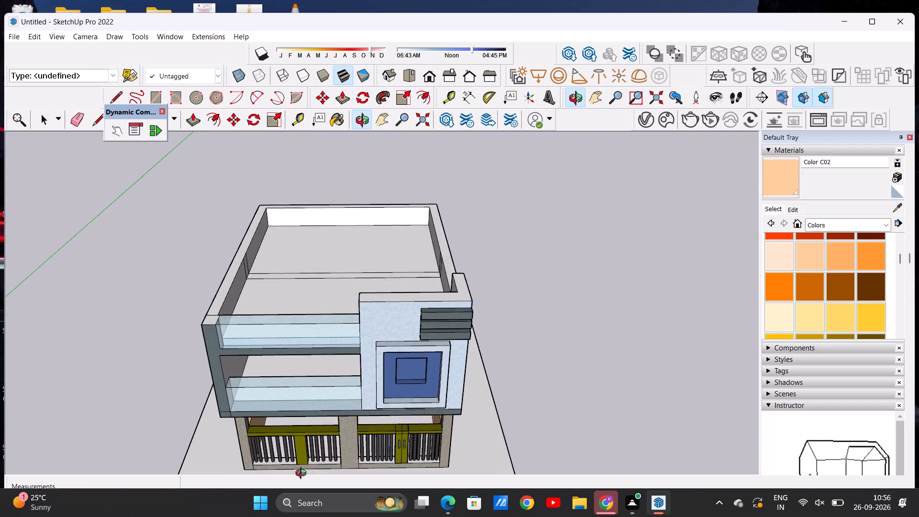
middle_click_drag(303, 474, 302, 372)
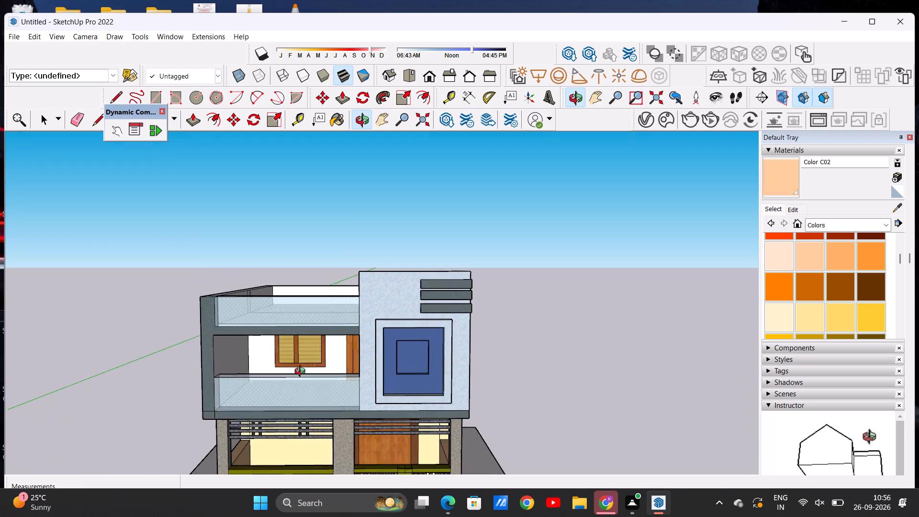
middle_click_drag(302, 372, 299, 386)
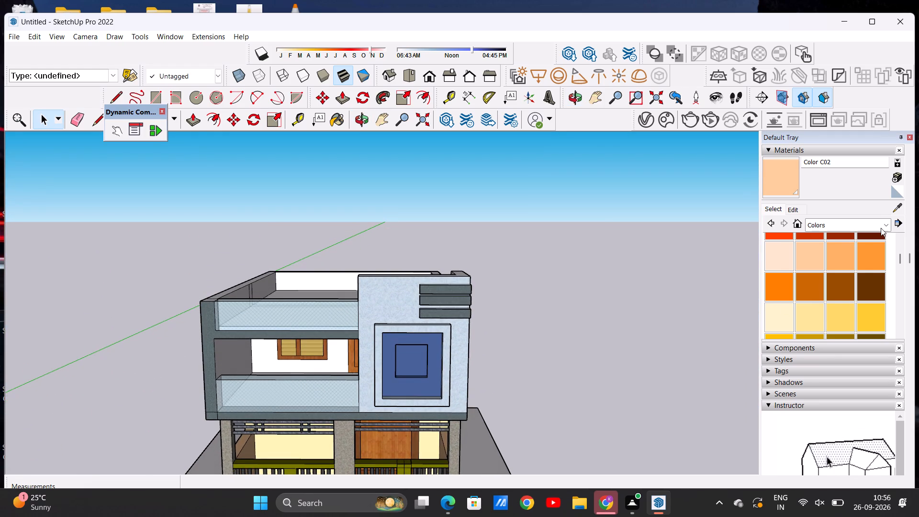
Paint the top face of the roof parapet with Formica Speckled Grey from the Synthetic Surfaces materials.
left_click(885, 223)
left_click(873, 335)
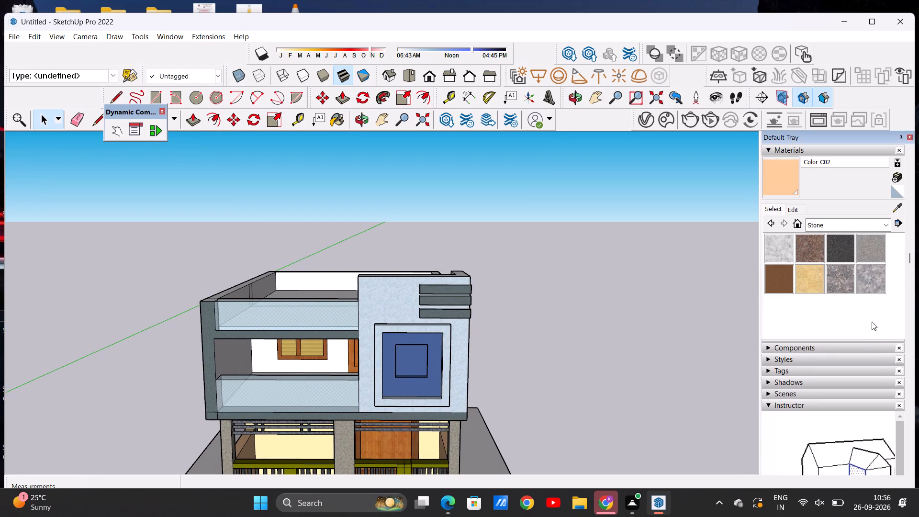
left_click(880, 223)
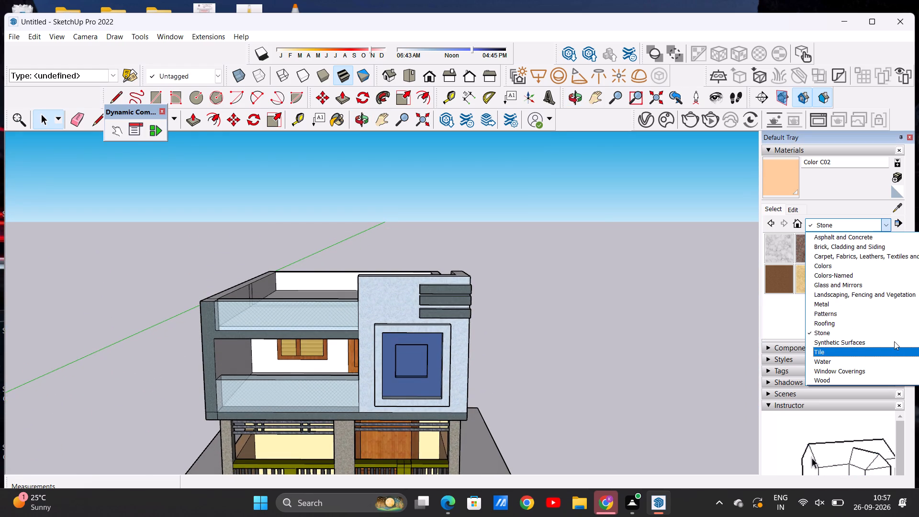
left_click(892, 338)
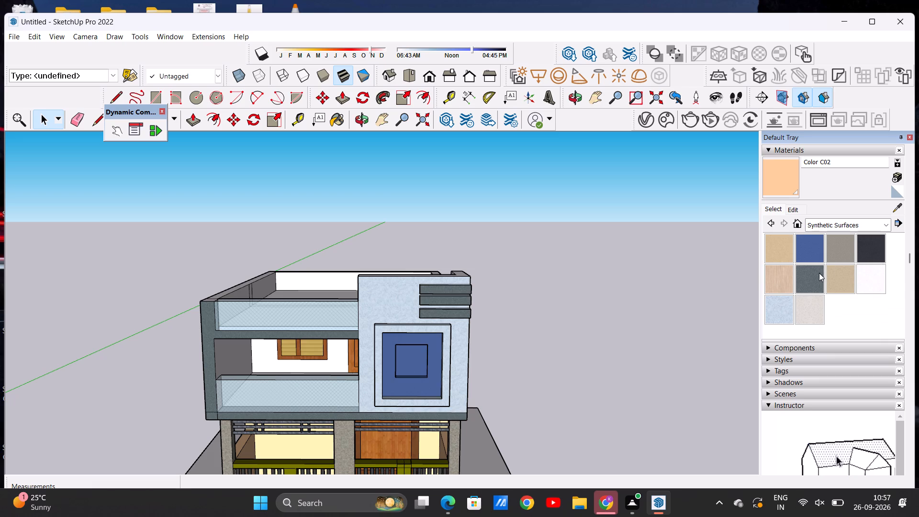
left_click(817, 276)
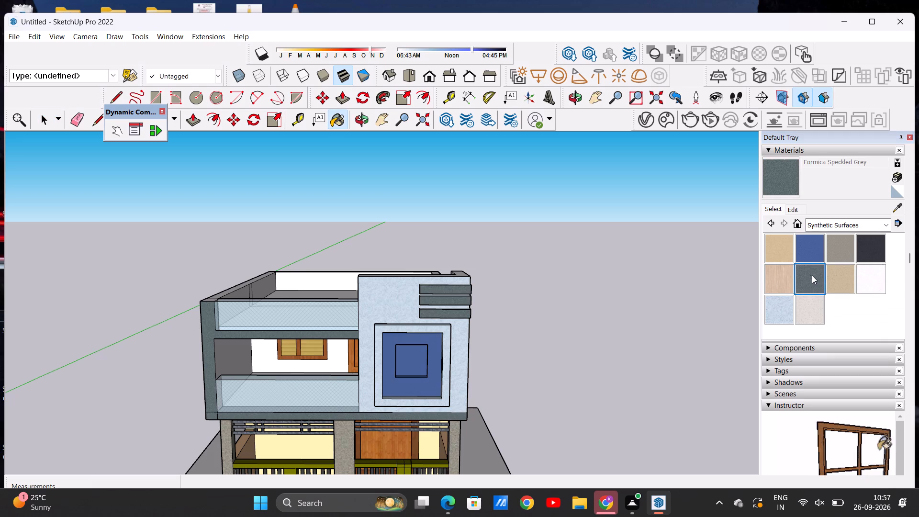
middle_click_drag(286, 285, 268, 419)
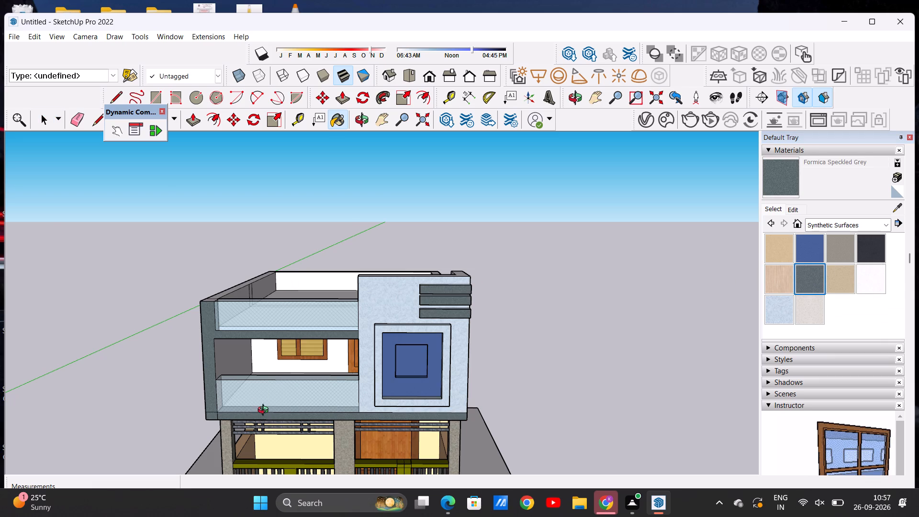
middle_click_drag(264, 344, 253, 410)
scroll(256, 319, "up", 6)
left_click(191, 325)
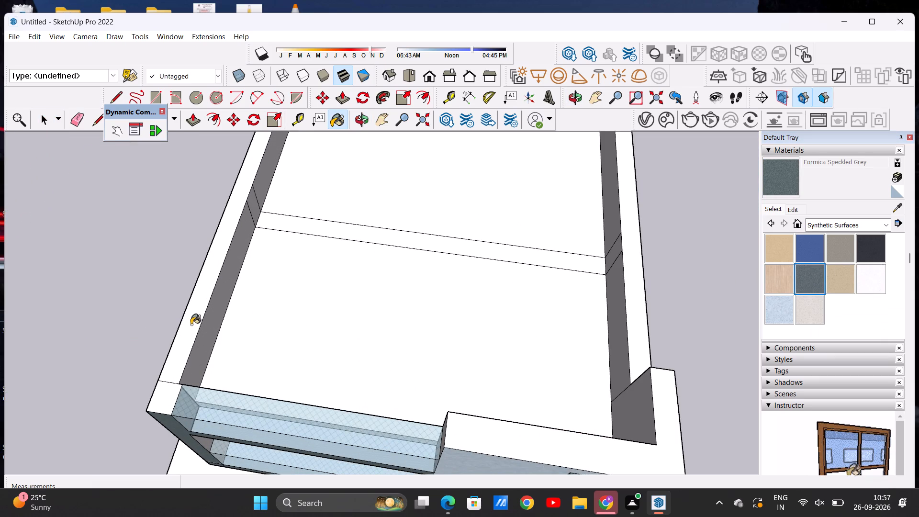
Paint all inner face segments of the two long side roof parapets with Formica Speckled Grey.
left_click(205, 333)
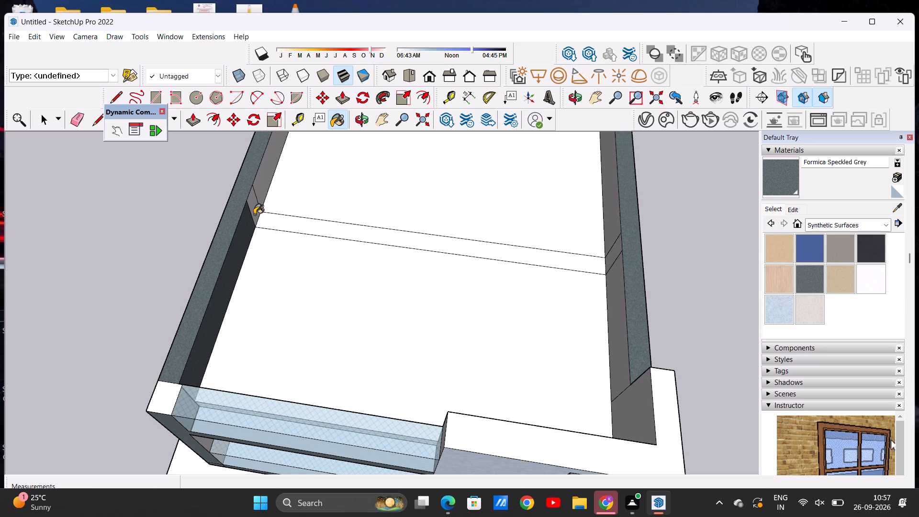
left_click(254, 214)
left_click(257, 180)
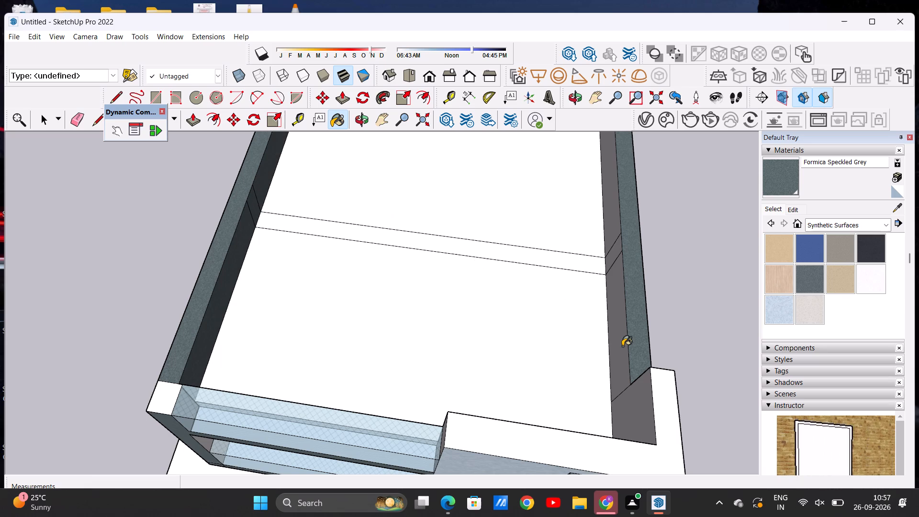
left_click(620, 346)
left_click(639, 412)
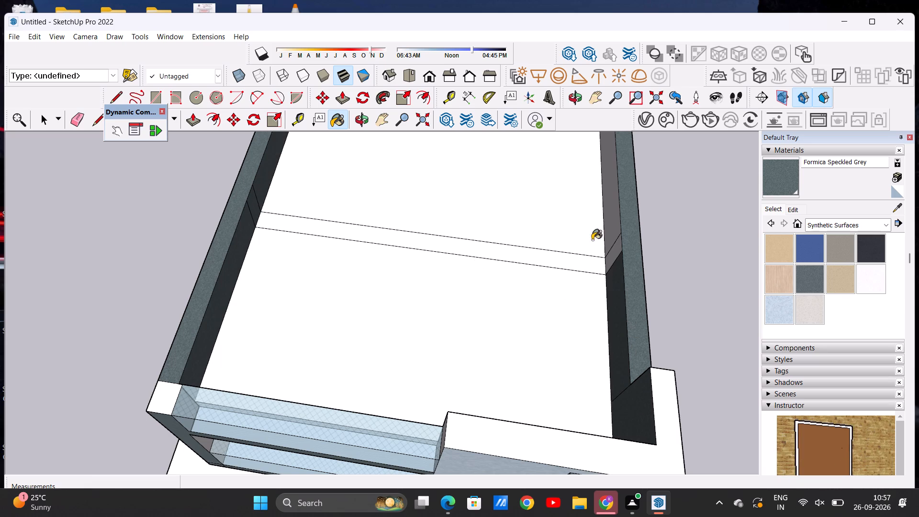
left_click(616, 256)
left_click(608, 214)
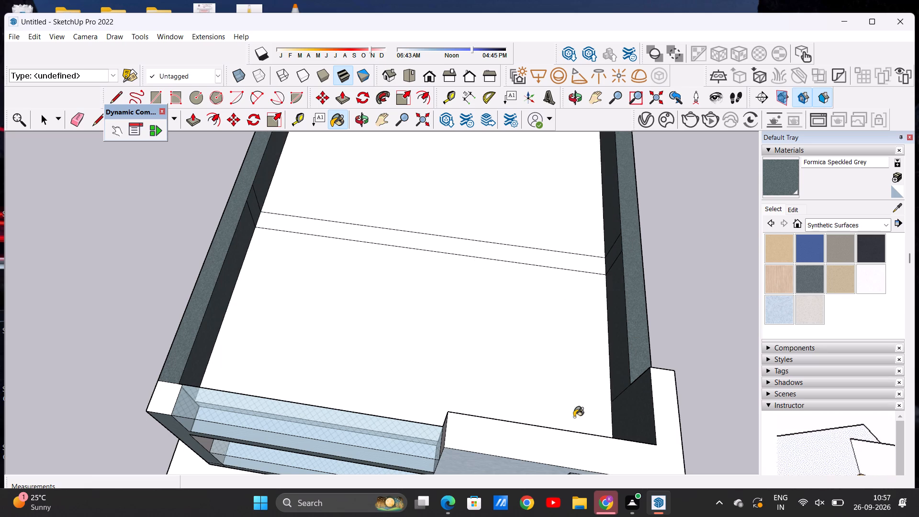
Paint the top face of the raised front wall block with Formica Speckled Grey.
left_click(556, 446)
scroll(547, 351, "down", 6)
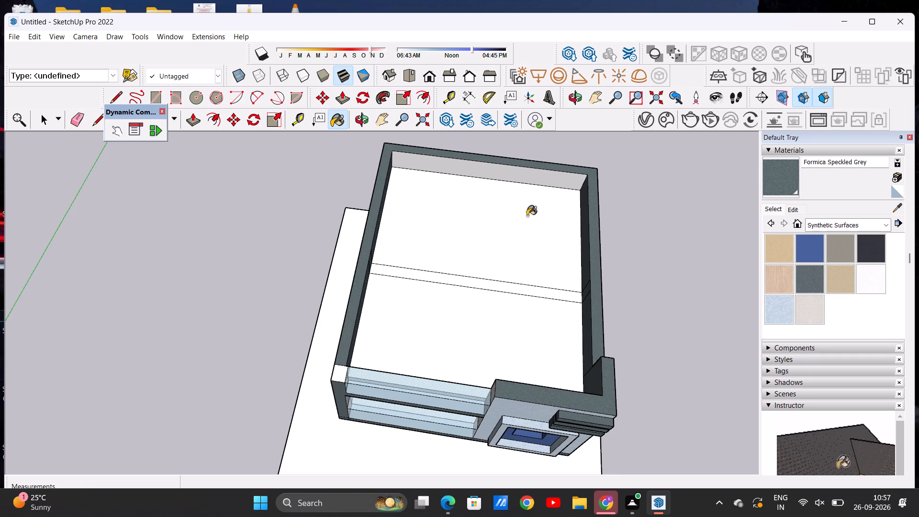
Paint the rear roof parapet's inner face and the front corner's top face with Formica Speckled Grey.
scroll(527, 188, "up", 5)
left_click(525, 173)
scroll(536, 263, "down", 10)
middle_click_drag(495, 406, 499, 349)
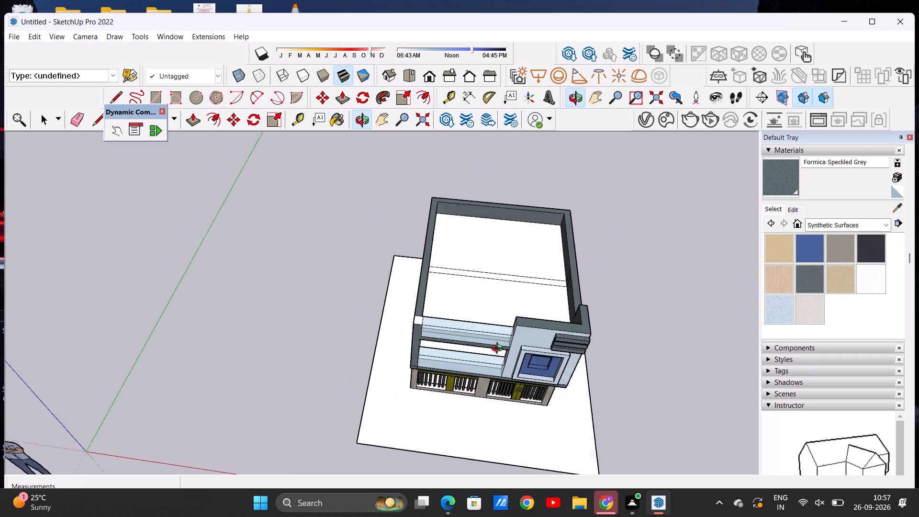
middle_click_drag(499, 349, 500, 289)
scroll(432, 274, "up", 11)
left_click(397, 299)
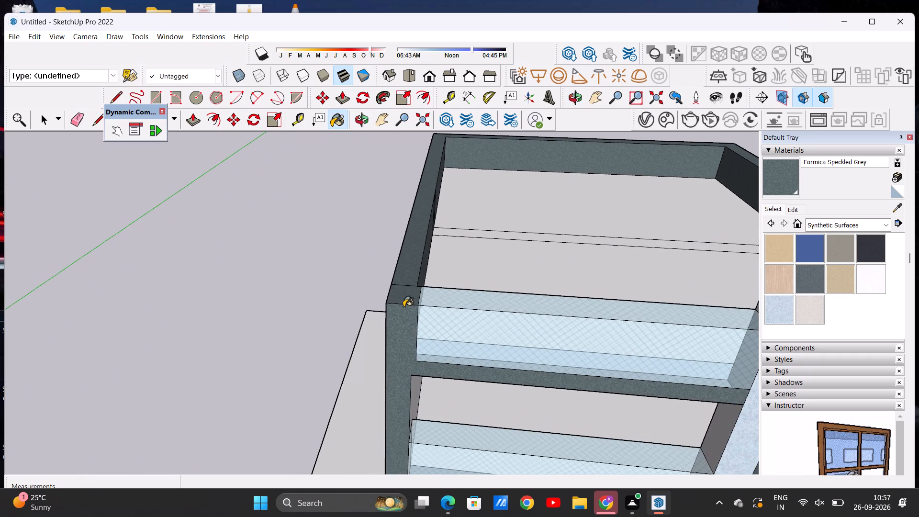
scroll(403, 307, "down", 11)
middle_click_drag(448, 352, 448, 274)
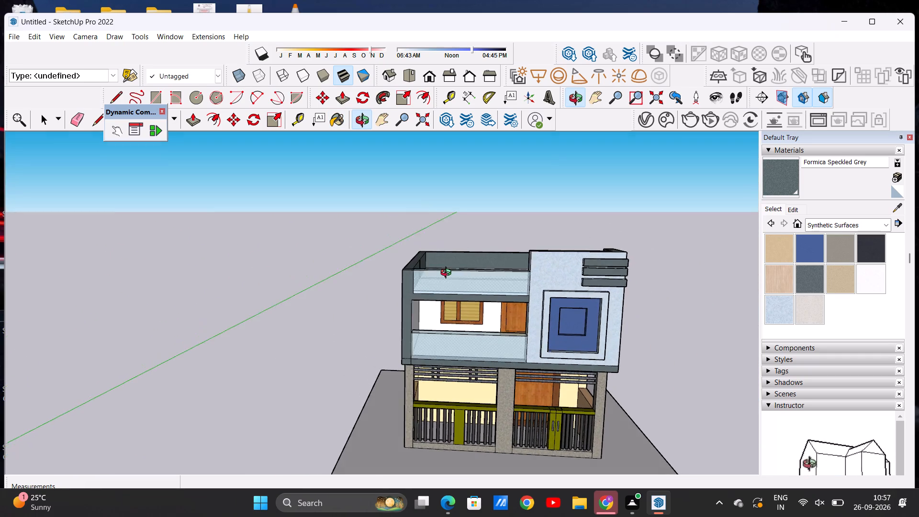
middle_click_drag(448, 274, 442, 273)
key("space")
Paint the underside of the ground-floor porch beam above the pipe grille with Formica Graystone.
scroll(433, 315, "down", 7)
scroll(486, 345, "up", 2)
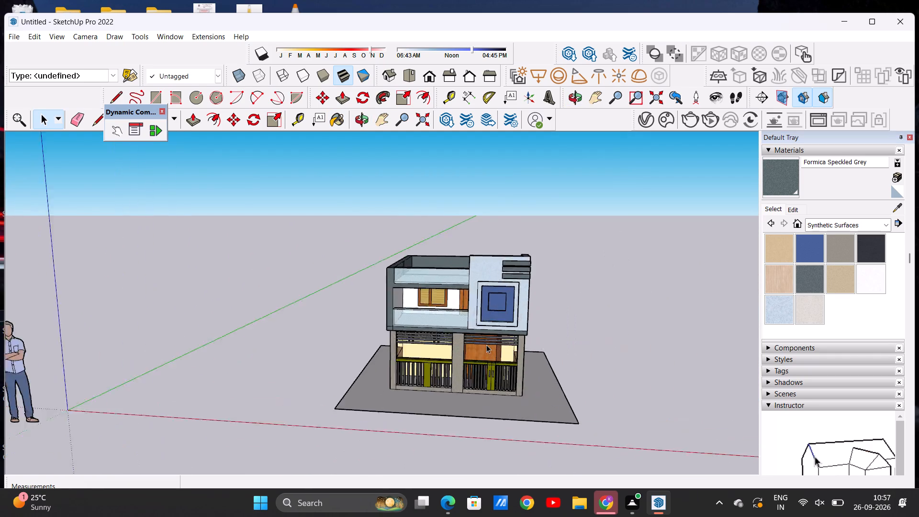
scroll(486, 345, "up", 10)
middle_click_drag(480, 409, 490, 271)
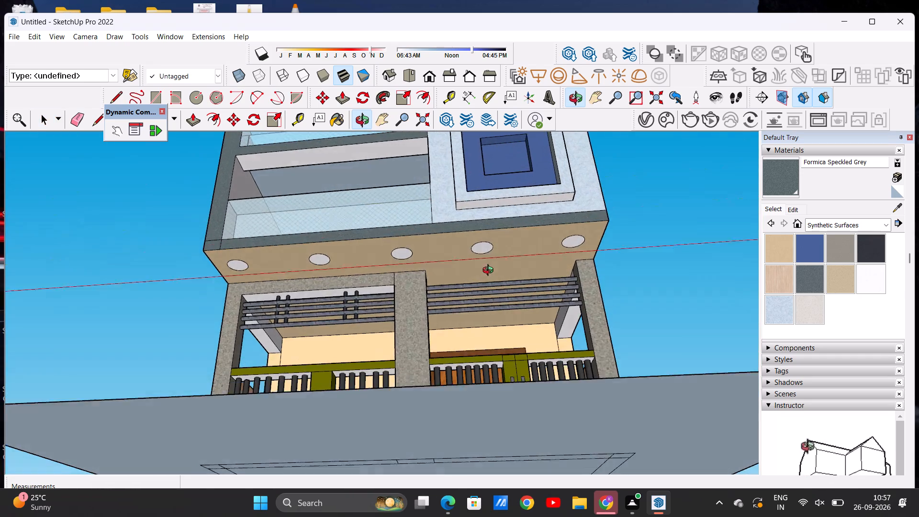
middle_click_drag(490, 271, 490, 272)
scroll(333, 314, "up", 12)
middle_click_drag(345, 320, 353, 297)
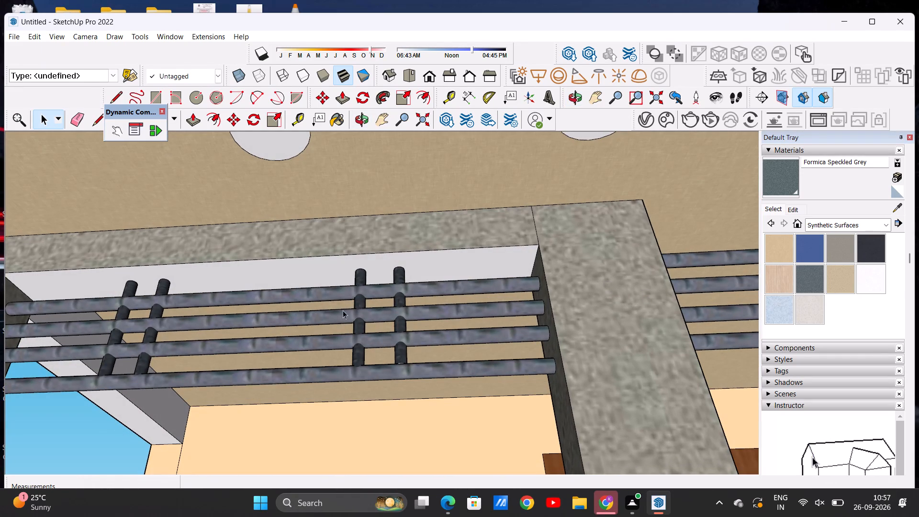
left_click(830, 244)
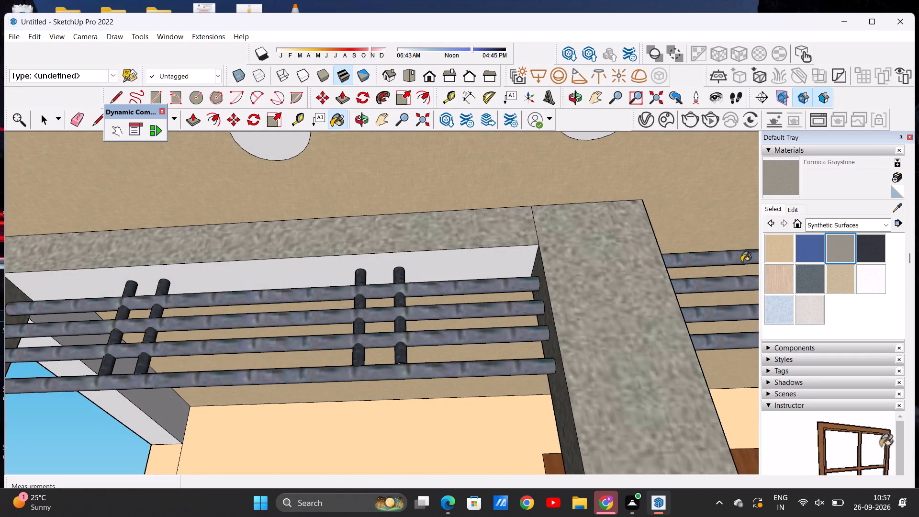
left_click(330, 264)
scroll(365, 285, "down", 9)
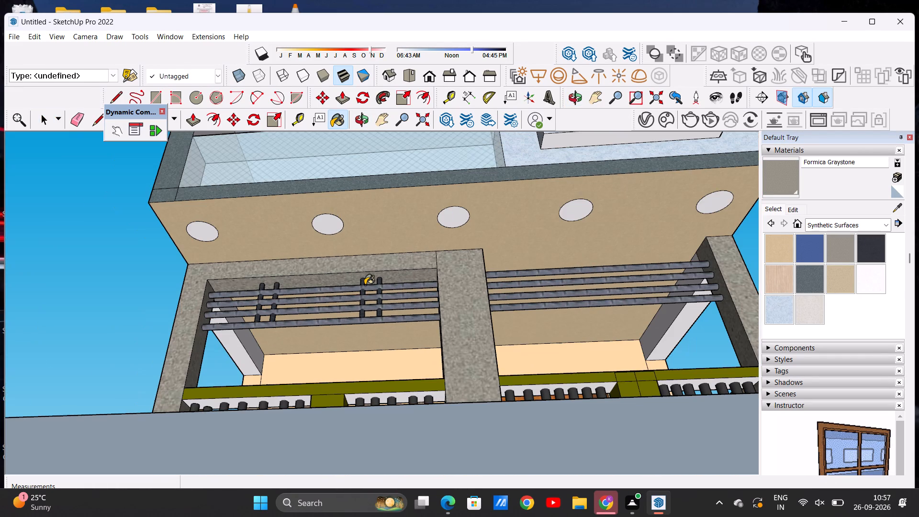
Paint the unpainted faces above the porch's two side openings with Formica Graystone.
scroll(258, 372, "up", 6)
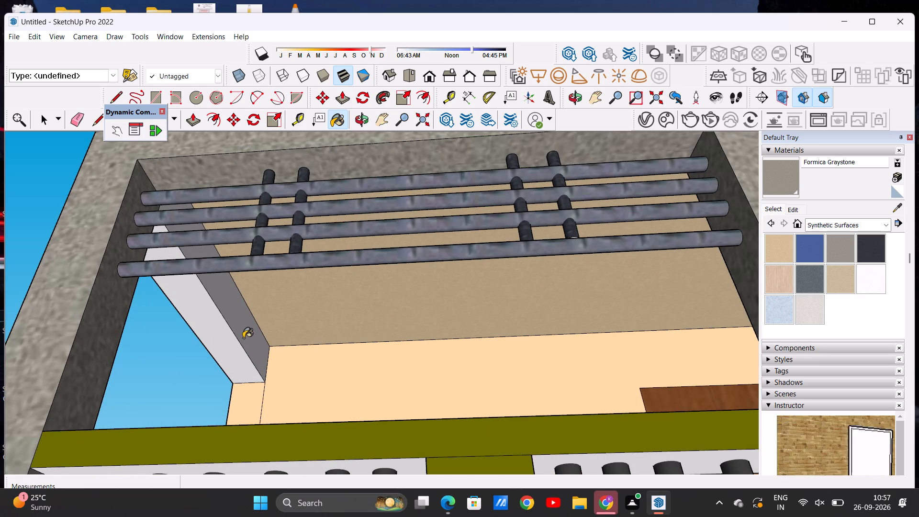
left_click(239, 332)
left_click(224, 341)
scroll(225, 341, "down", 8)
scroll(563, 337, "up", 5)
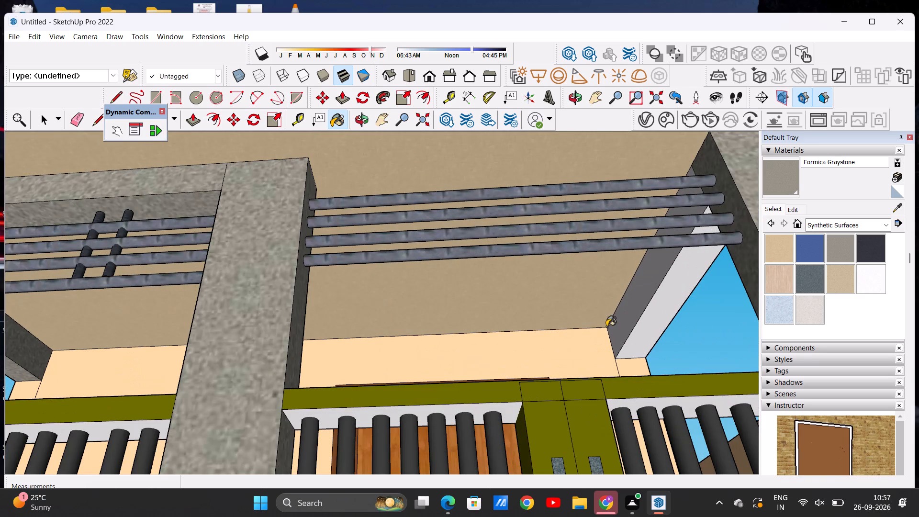
left_click(649, 323)
scroll(483, 305, "down", 7)
key("space")
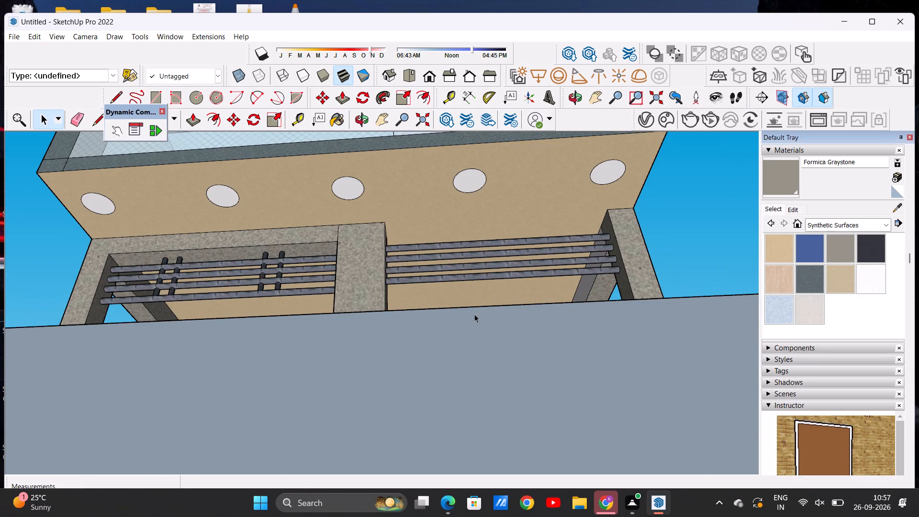
Examine the porch and the complete front elevation up close and from a distance.
scroll(460, 323, "down", 7)
middle_click_drag(449, 300, 380, 437)
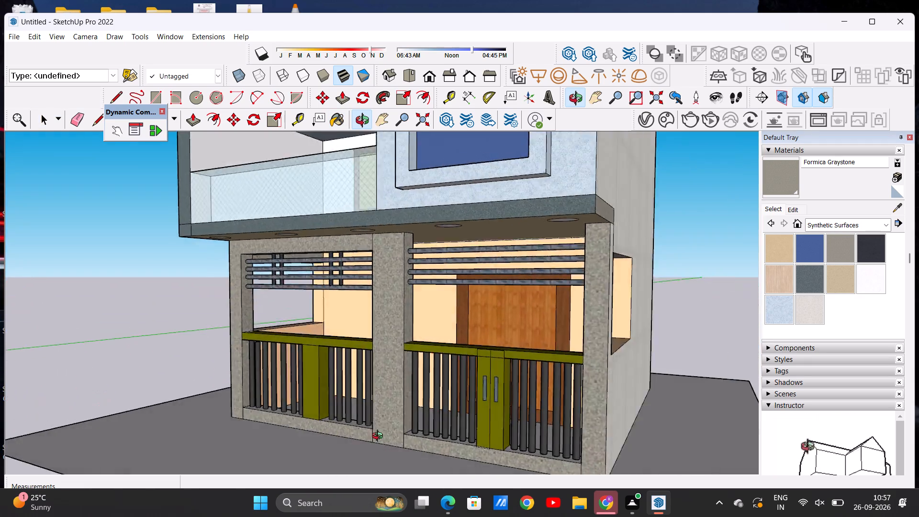
middle_click_drag(380, 437, 419, 448)
scroll(414, 375, "down", 6)
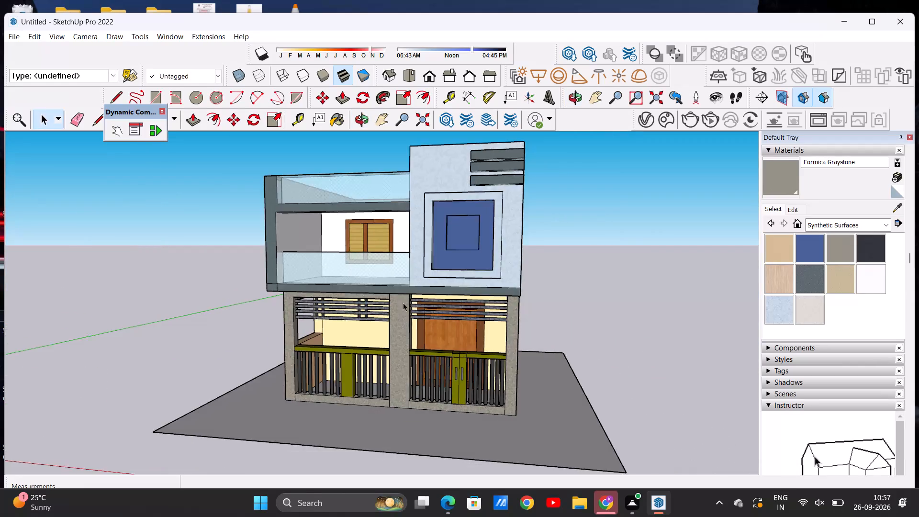
scroll(414, 357, "up", 5)
scroll(414, 353, "down", 7)
scroll(409, 284, "up", 8)
scroll(408, 351, "down", 8)
scroll(408, 398, "up", 7)
scroll(404, 371, "down", 6)
scroll(403, 366, "up", 9)
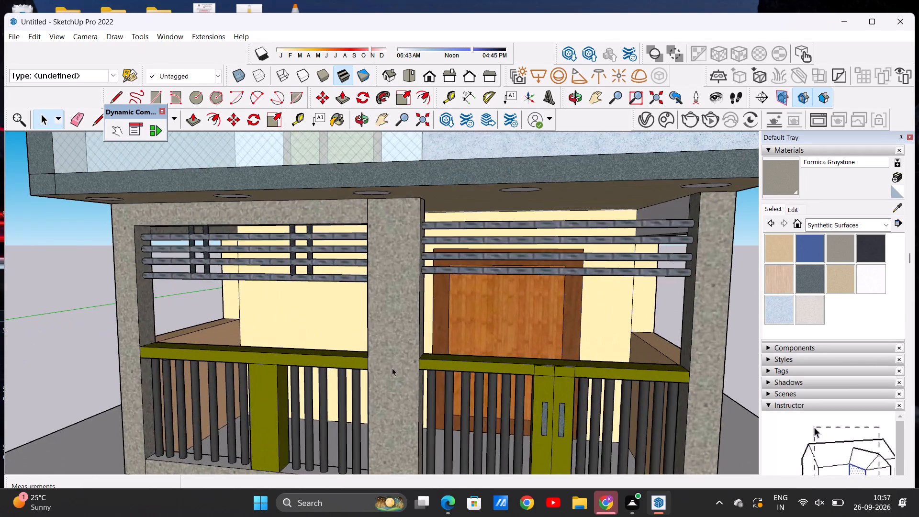
scroll(381, 350, "down", 11)
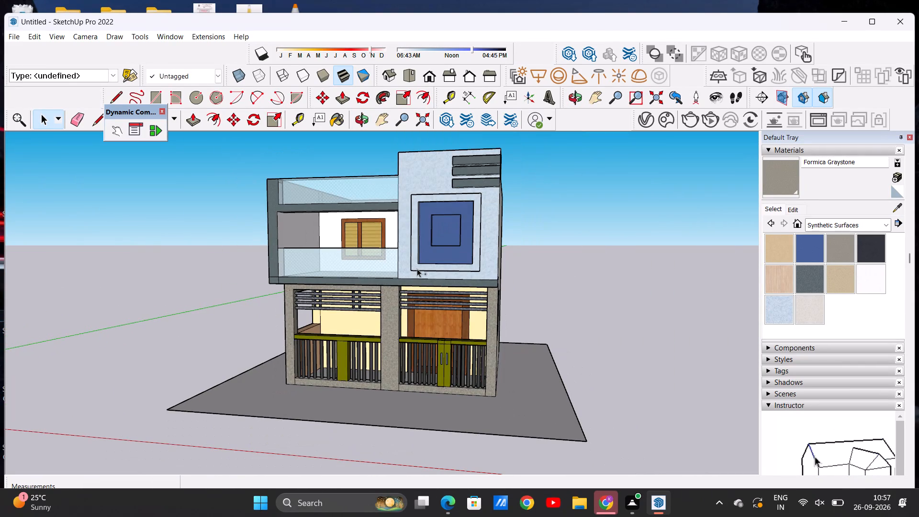
Save the model as JAY in the Documents folder.
key("ctrl+s")
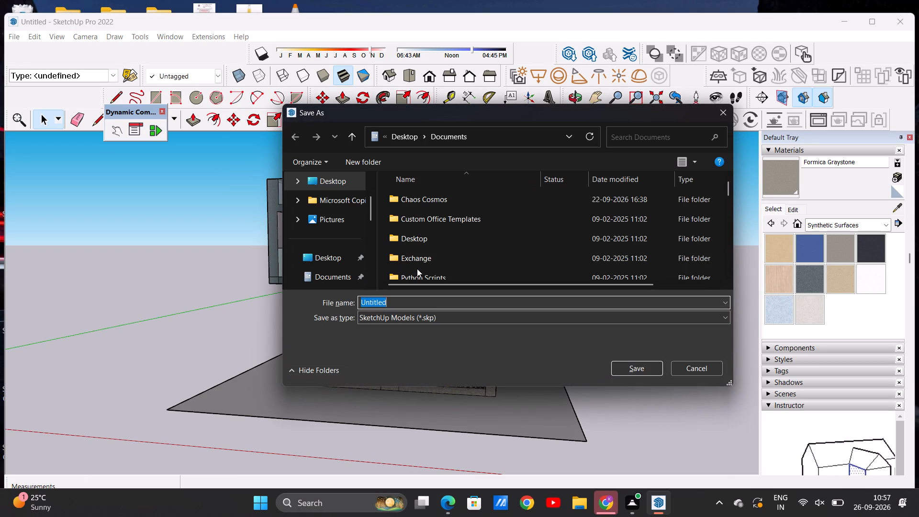
key("BackSpace")
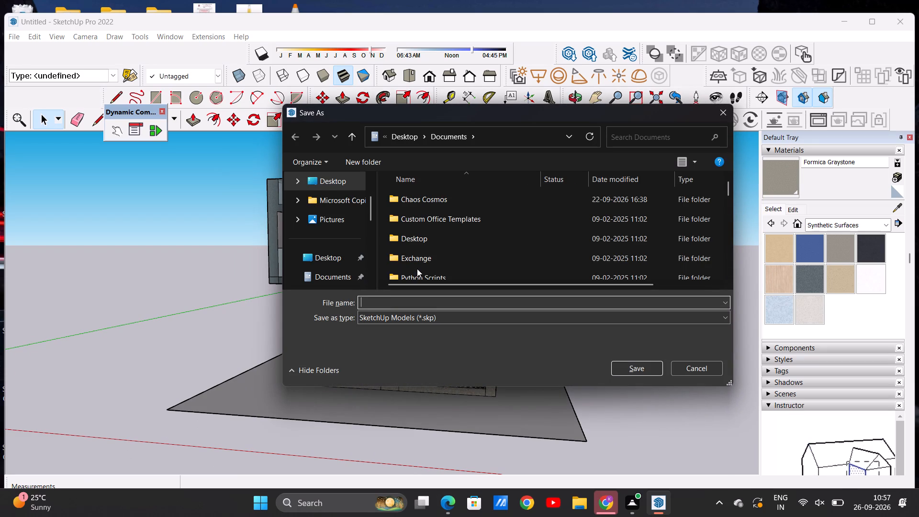
type("JAY")
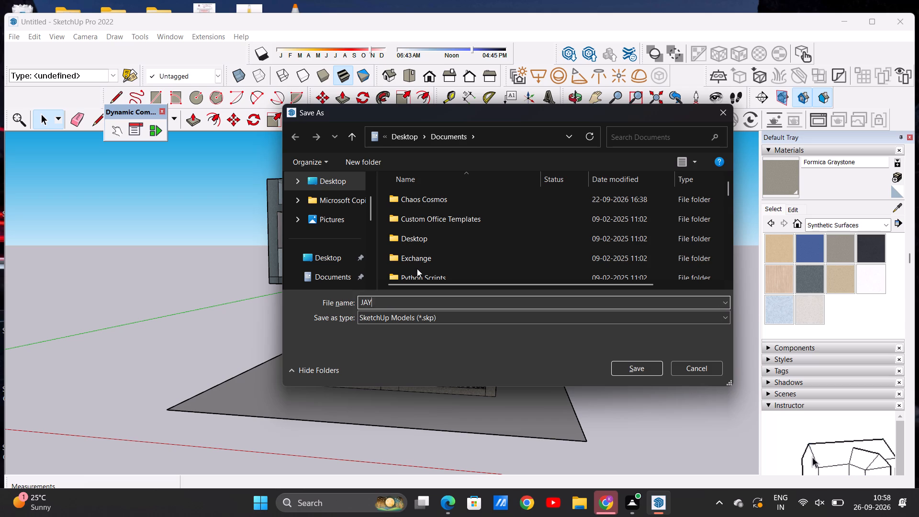
left_click(636, 369)
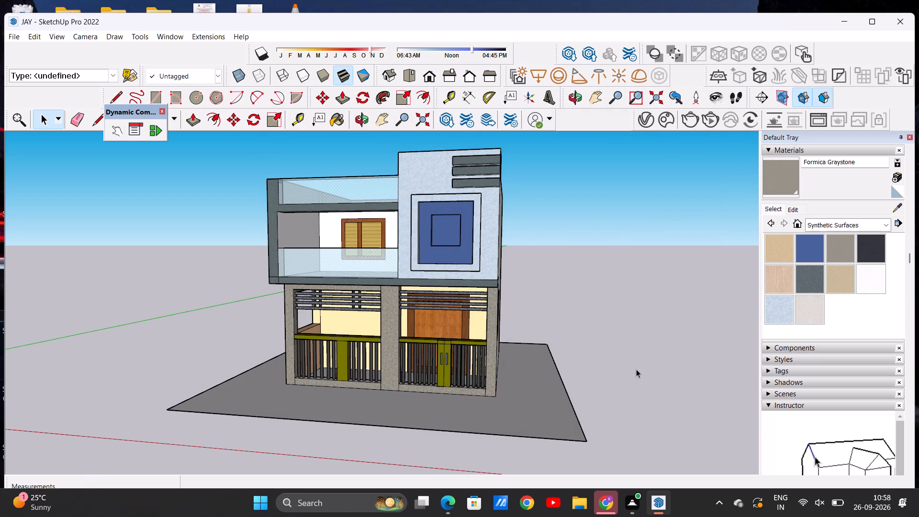
Export the current view as a 2D JPEG image named JAY PDF in the Documents folder.
left_click(13, 37)
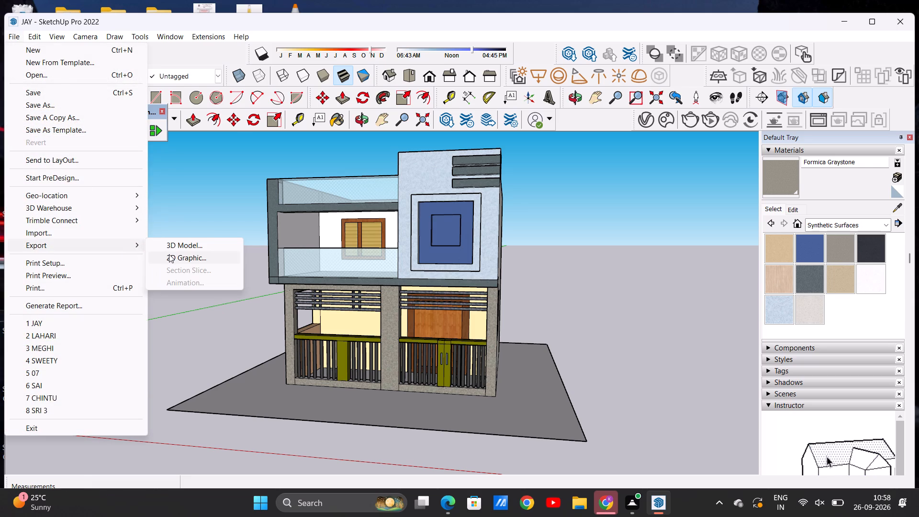
left_click(169, 254)
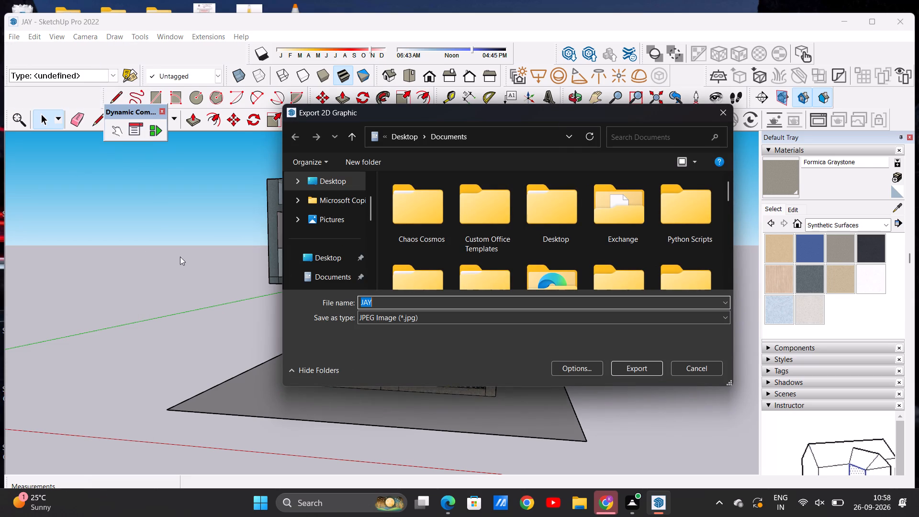
left_click(389, 306)
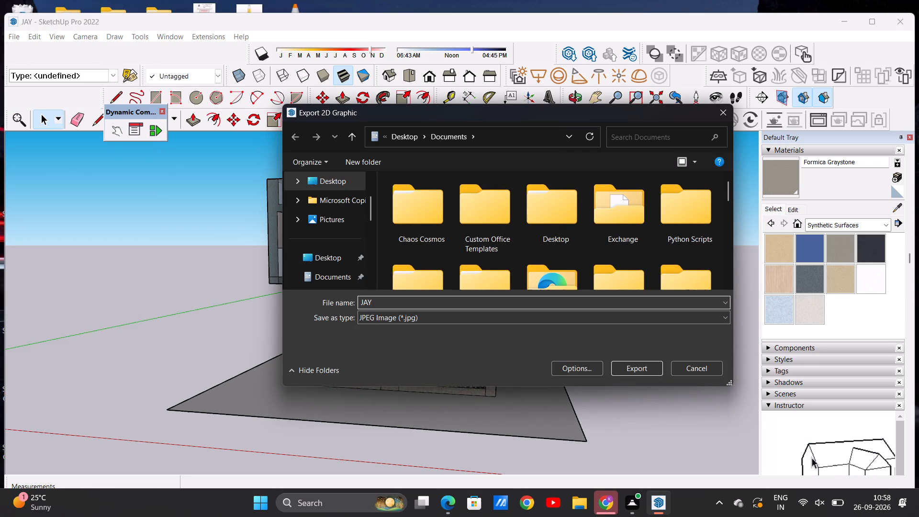
key("space")
type("P")
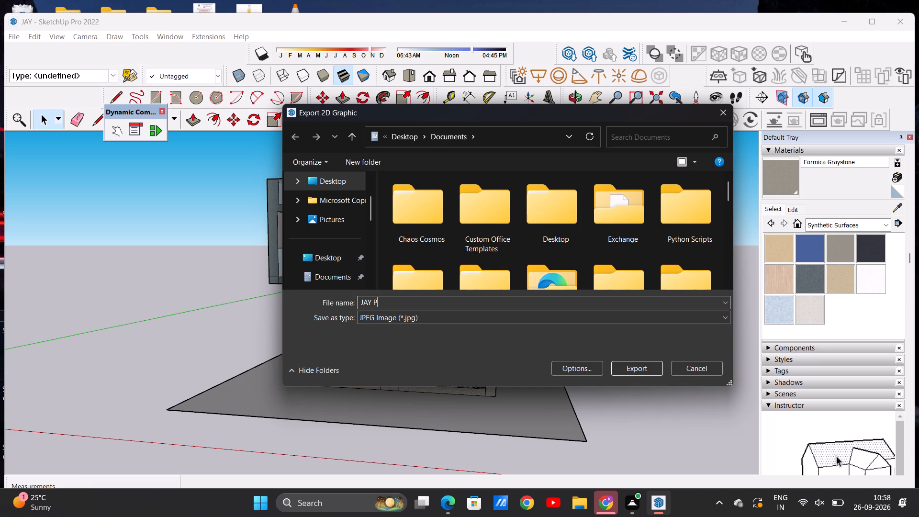
key("d")
key("f")
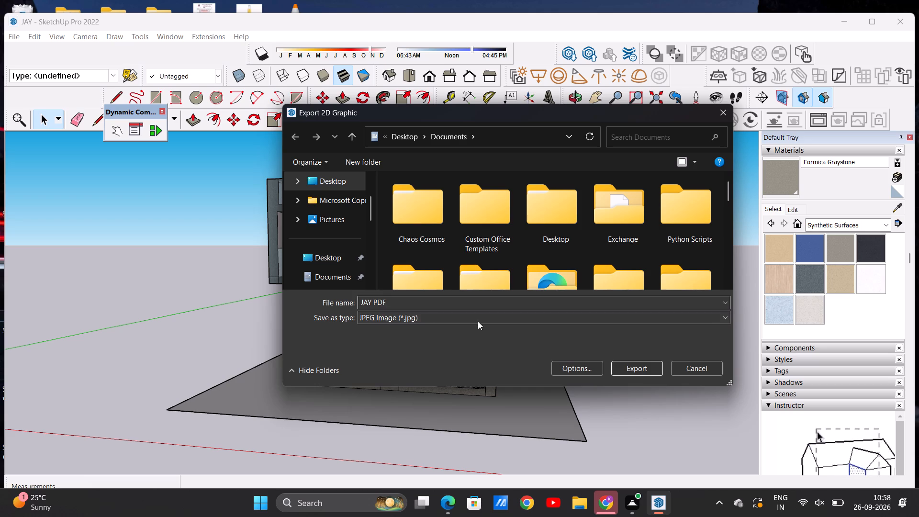
left_click(633, 369)
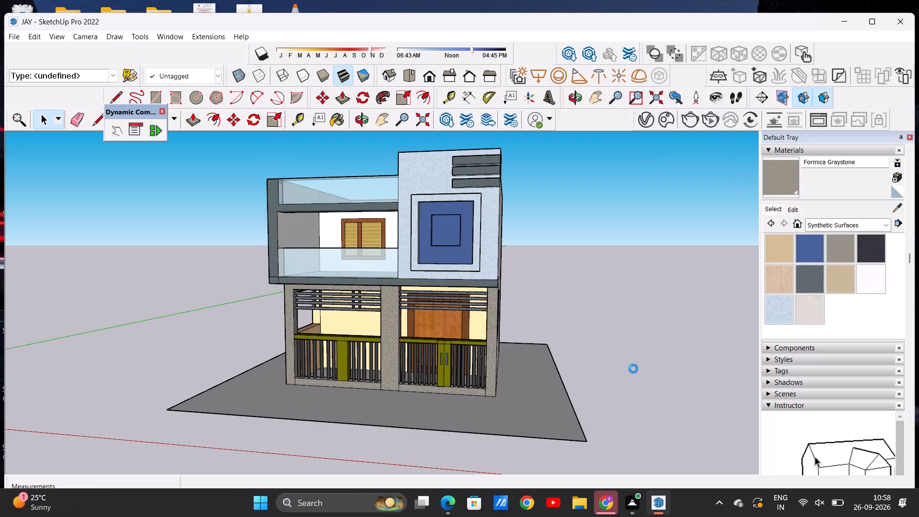